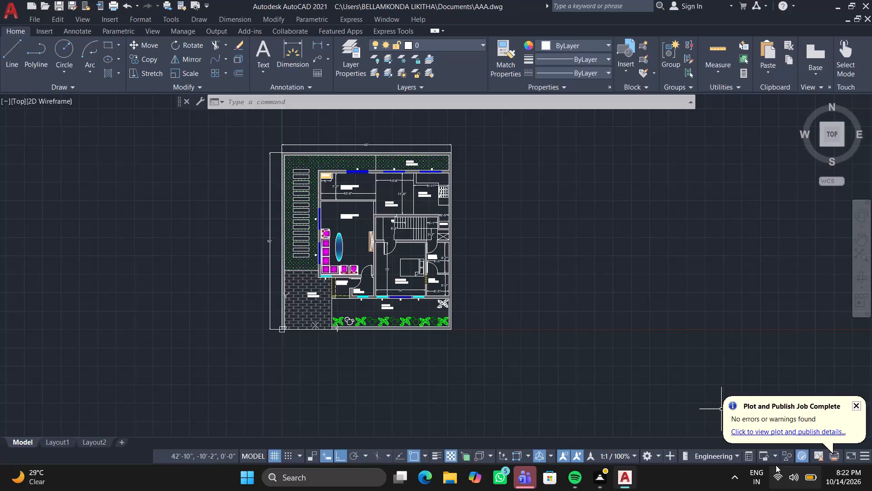
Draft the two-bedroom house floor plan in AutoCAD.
Create a new drawing from the acad.dwt template.
{"action": "left_click", "coordinate": [10, 8]}
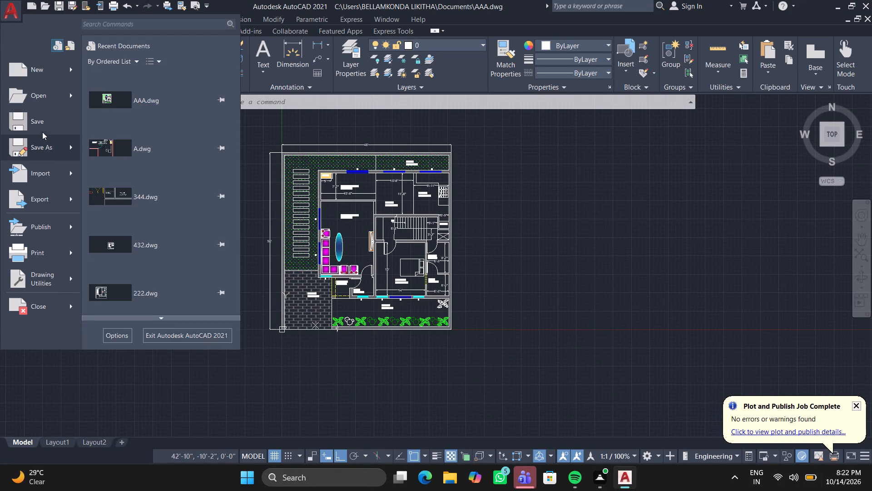
{"action": "left_click", "coordinate": [43, 71]}
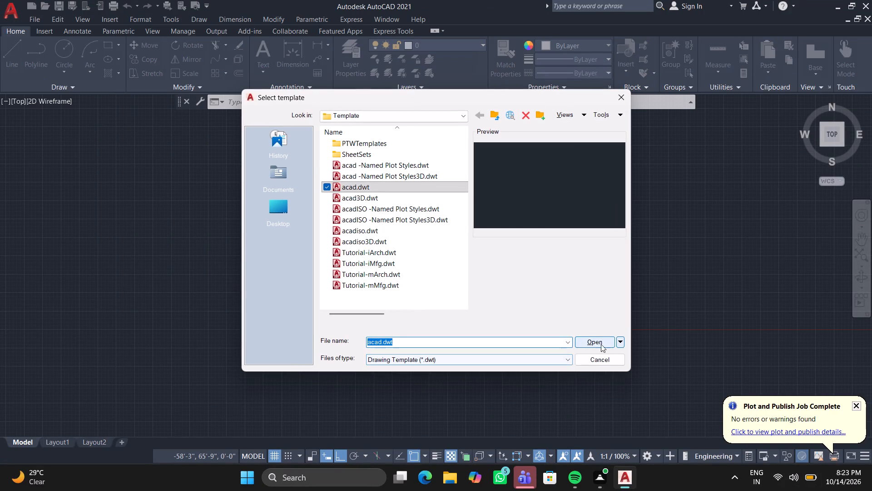
{"action": "left_click", "coordinate": [601, 343]}
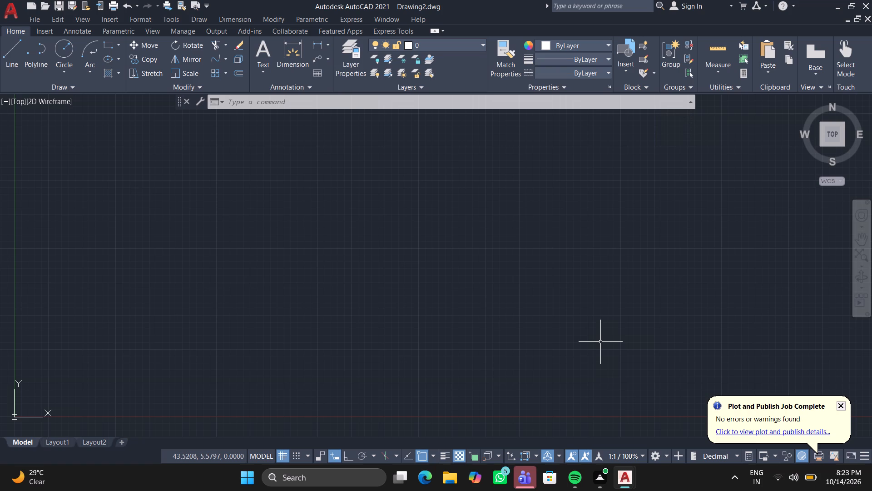
Set the drawing's length units to Engineering with a precision of 0'-0".
{"action": "type", "text": "UN"}
{"action": "key", "text": "Return"}
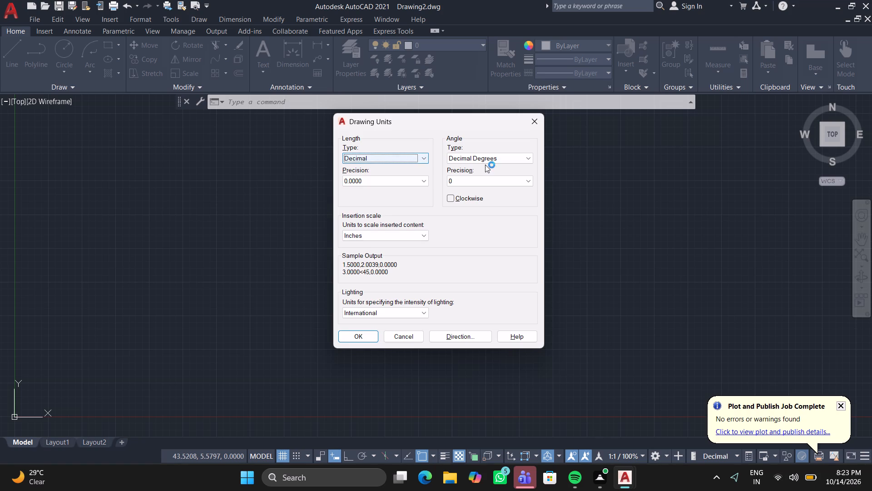
{"action": "left_click", "coordinate": [426, 156]}
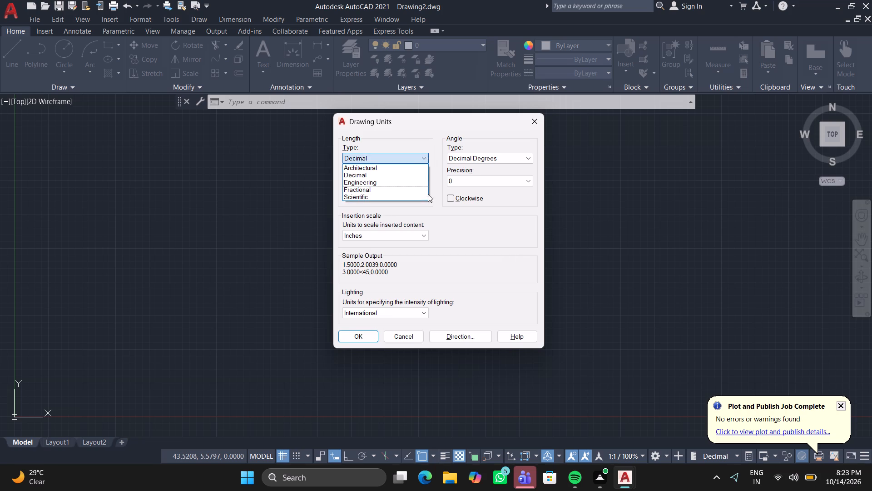
{"action": "left_click", "coordinate": [428, 183]}
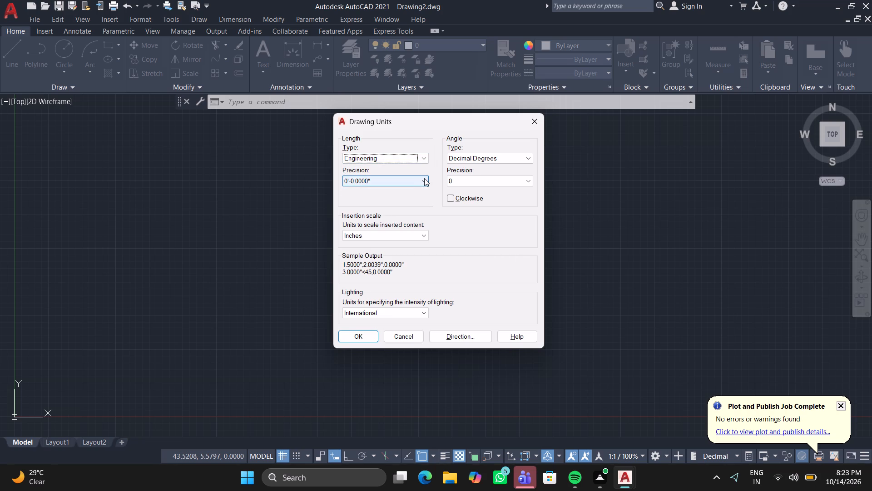
{"action": "left_click", "coordinate": [424, 178]}
{"action": "left_click", "coordinate": [408, 193]}
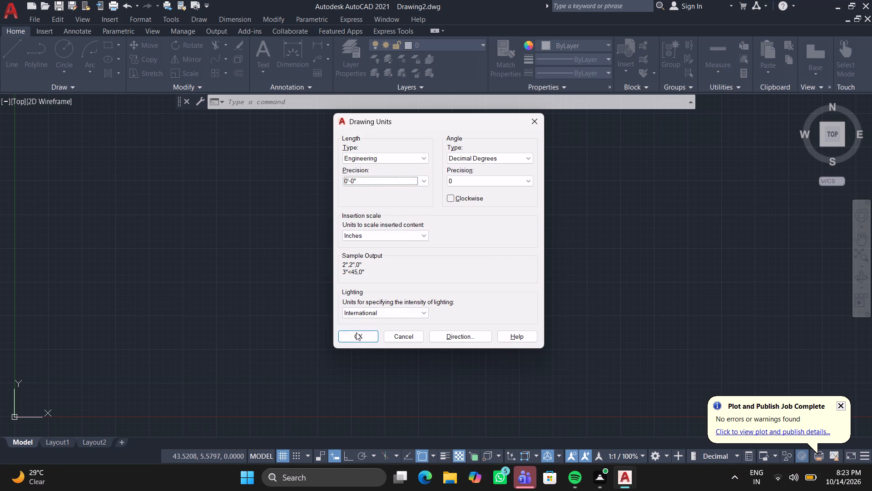
{"action": "left_click", "coordinate": [356, 331]}
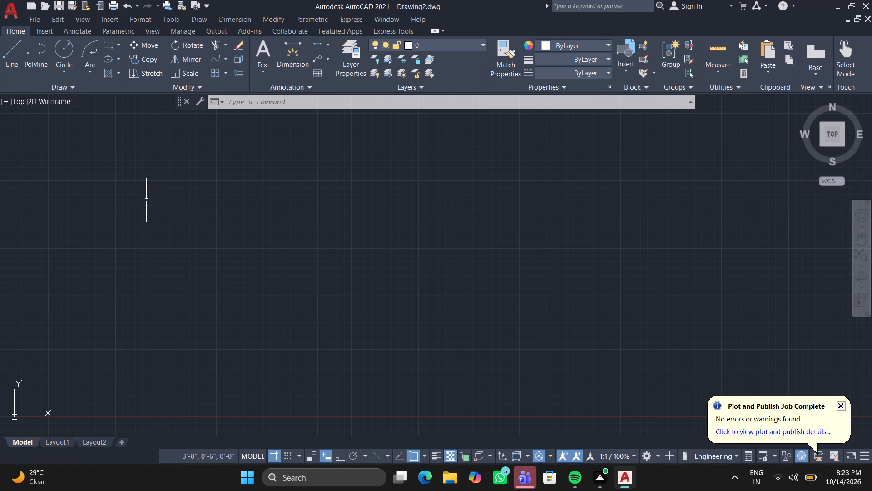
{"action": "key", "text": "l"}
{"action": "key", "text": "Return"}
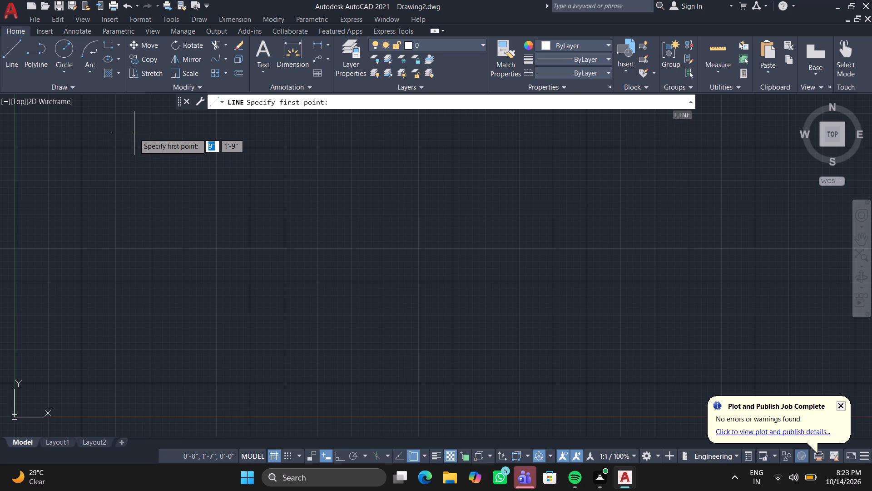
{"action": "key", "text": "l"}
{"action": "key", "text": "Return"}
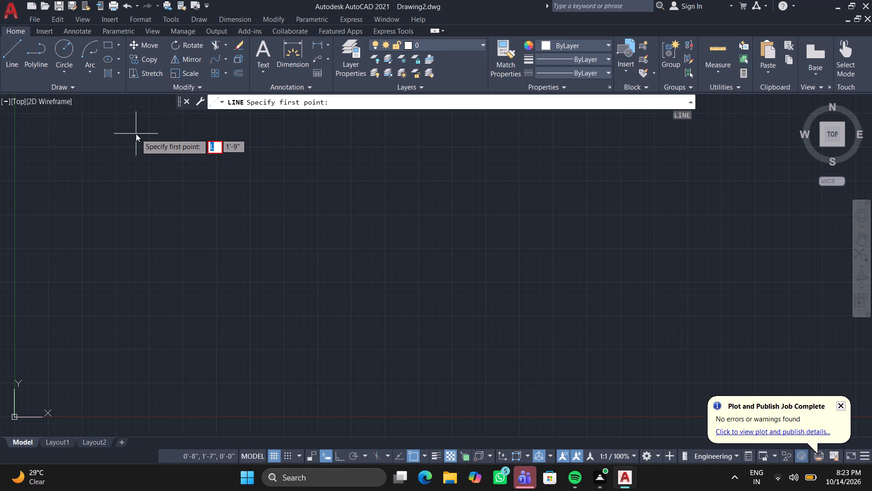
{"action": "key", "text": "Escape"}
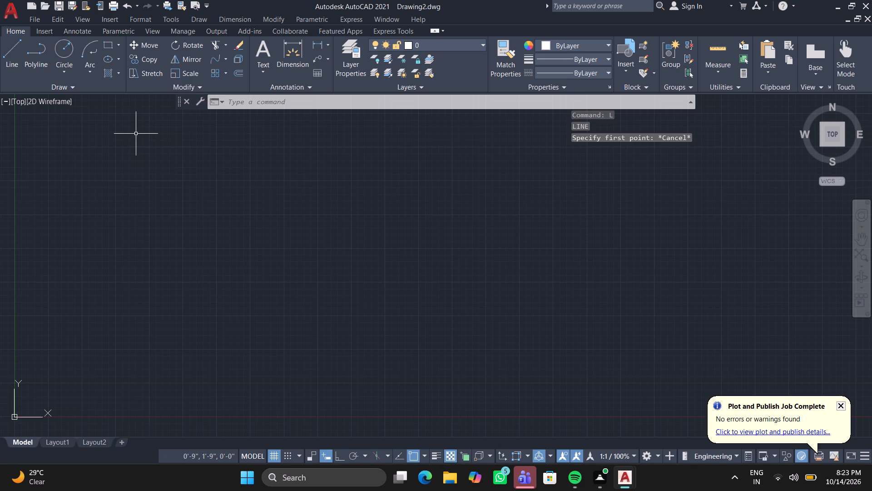
Draw a 20' horizontal line with Ortho mode turned on.
{"action": "key", "text": "l"}
{"action": "key", "text": "Return"}
{"action": "left_click_drag", "start_coordinate": [122, 165], "coordinate": [129, 165]}
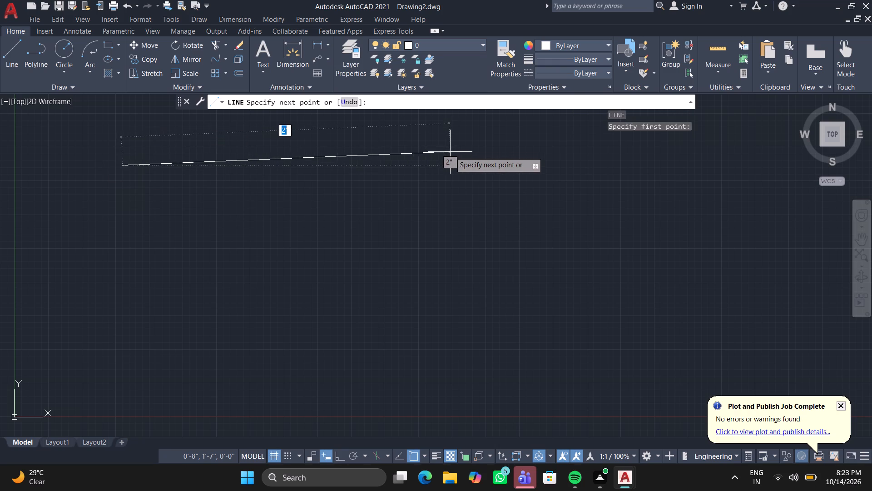
{"action": "key", "text": "F8"}
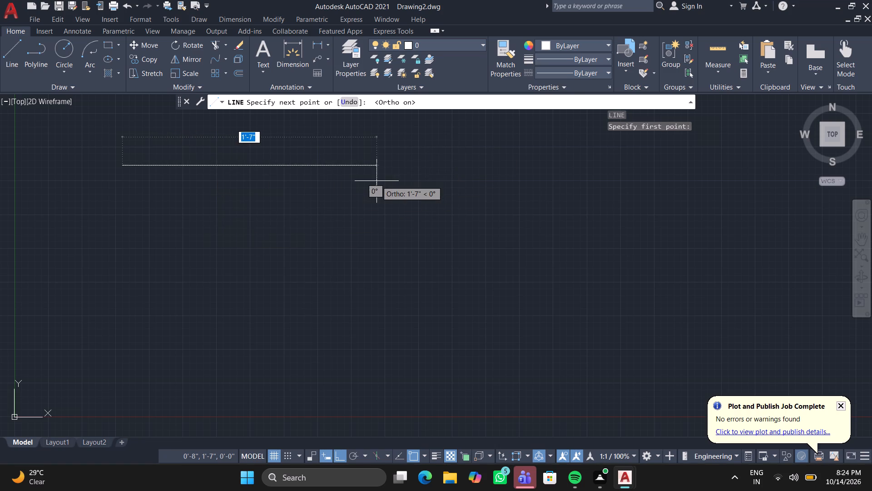
{"action": "middle_click_drag", "start_coordinate": [377, 181], "coordinate": [450, 167]}
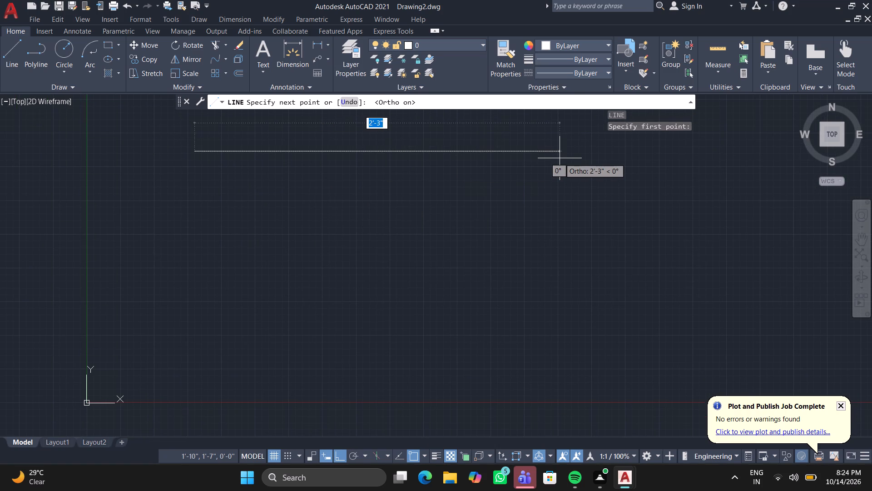
{"action": "type", "text": "20'"}
{"action": "key", "text": "Return"}
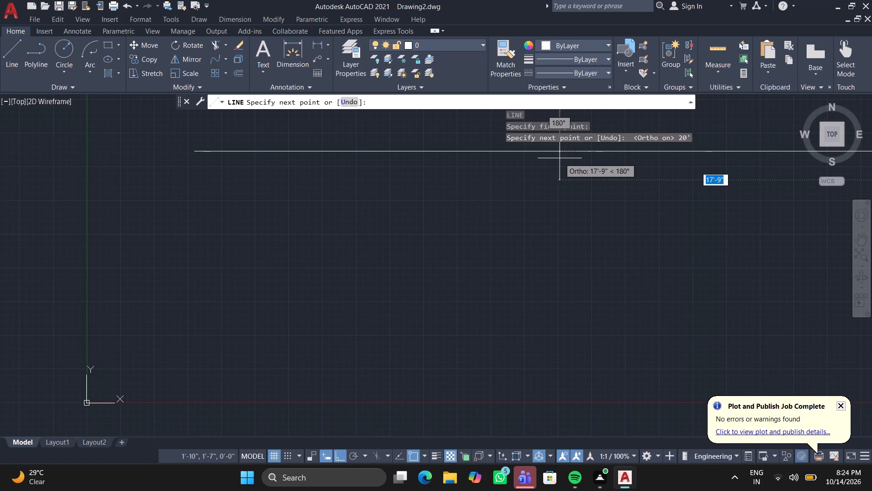
{"action": "scroll", "coordinate": [560, 160], "scroll_direction": "down", "scroll_amount": 3}
{"action": "key", "text": "Escape"}
Erase the 20' horizontal line.
{"action": "scroll", "coordinate": [557, 168], "scroll_direction": "down", "scroll_amount": 2}
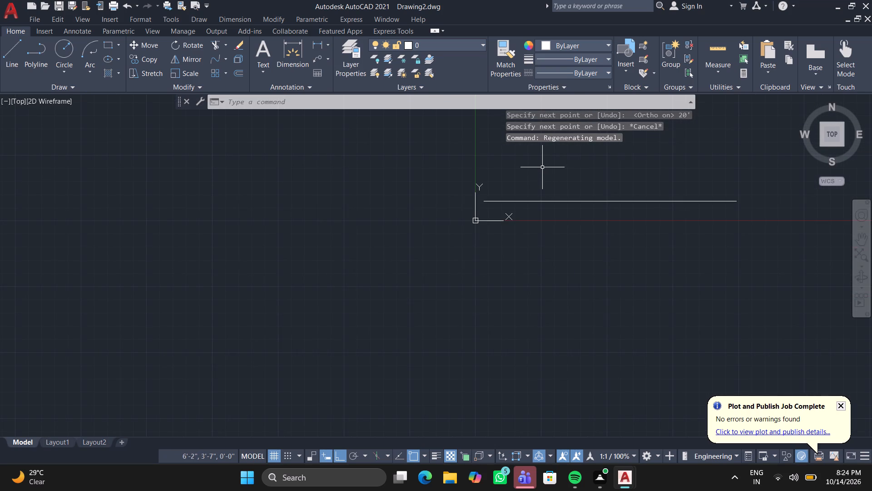
{"action": "scroll", "coordinate": [543, 186], "scroll_direction": "down", "scroll_amount": 1}
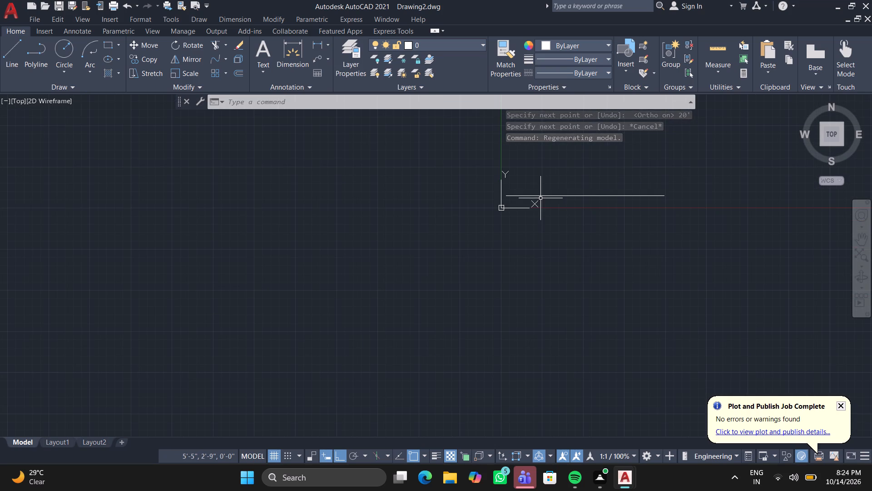
{"action": "left_click", "coordinate": [491, 181]}
{"action": "left_click", "coordinate": [697, 221]}
{"action": "key", "text": "Delete"}
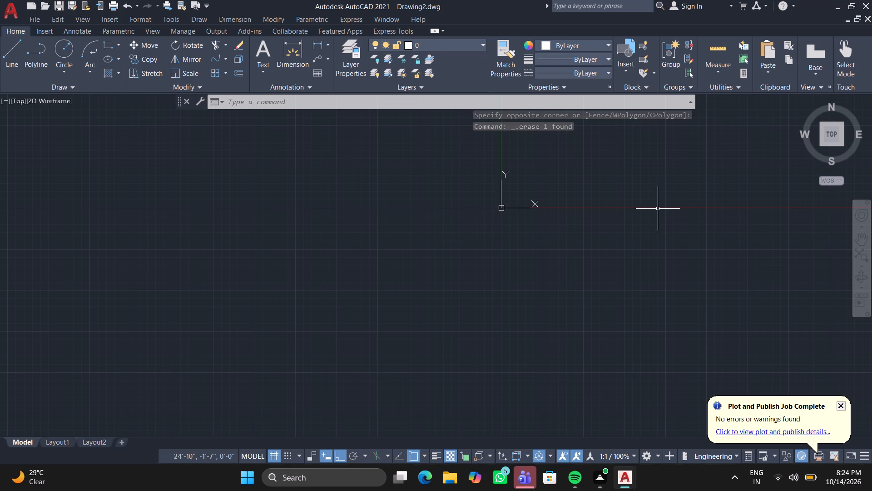
Draw a 45' horizontal line above and to the right of the origin as the outline's top edge.
{"action": "scroll", "coordinate": [614, 217], "scroll_direction": "down", "scroll_amount": 2}
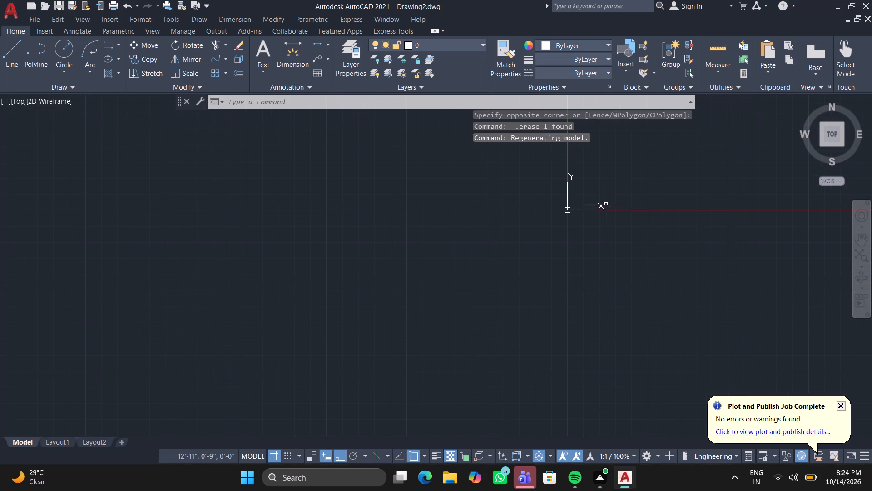
{"action": "middle_click", "coordinate": [609, 186]}
{"action": "middle_click_drag", "start_coordinate": [608, 188], "coordinate": [317, 348]}
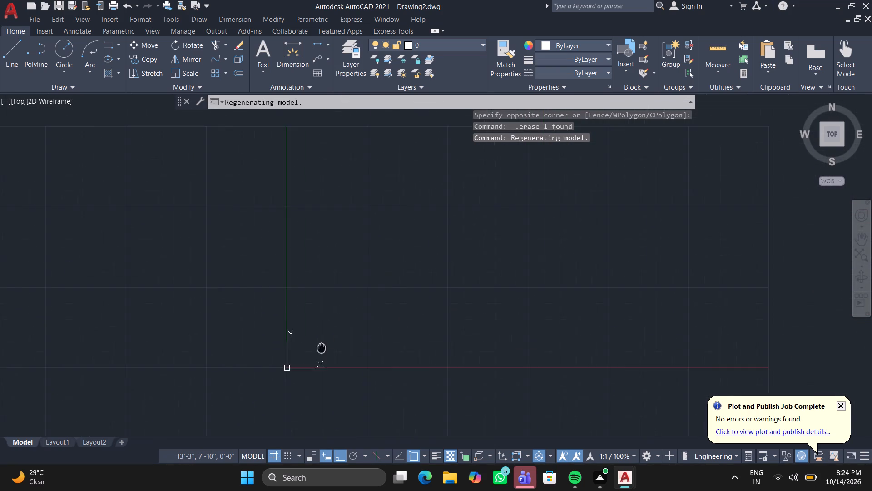
{"action": "middle_click_drag", "start_coordinate": [317, 348], "coordinate": [214, 355]}
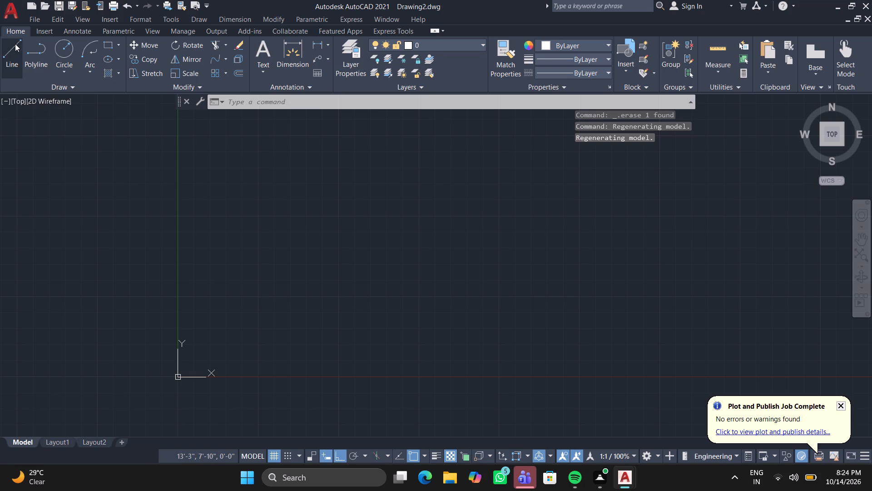
{"action": "left_click", "coordinate": [14, 44]}
{"action": "left_click", "coordinate": [239, 159]}
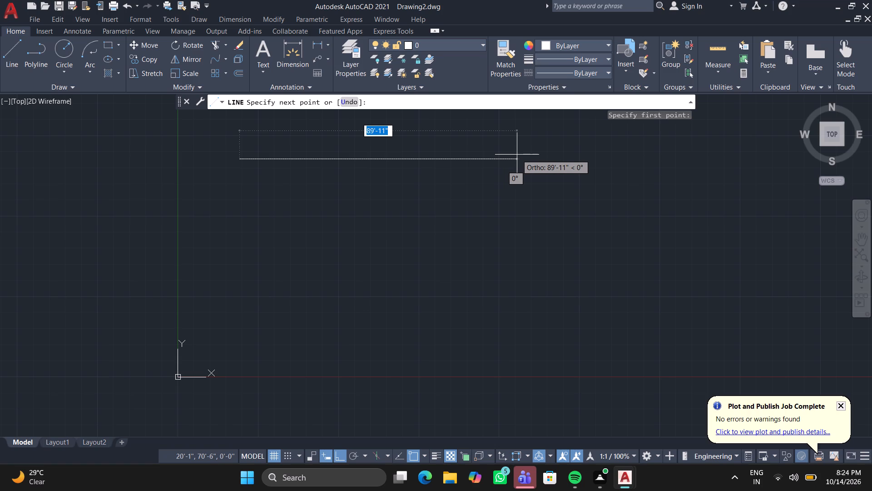
{"action": "type", "text": "45'"}
{"action": "key", "text": "Return"}
Continue the line 50' straight down from the top edge's right end as the outline's right edge.
{"action": "scroll", "coordinate": [517, 155], "scroll_direction": "up", "scroll_amount": 2}
{"action": "scroll", "coordinate": [245, 257], "scroll_direction": "down", "scroll_amount": 4}
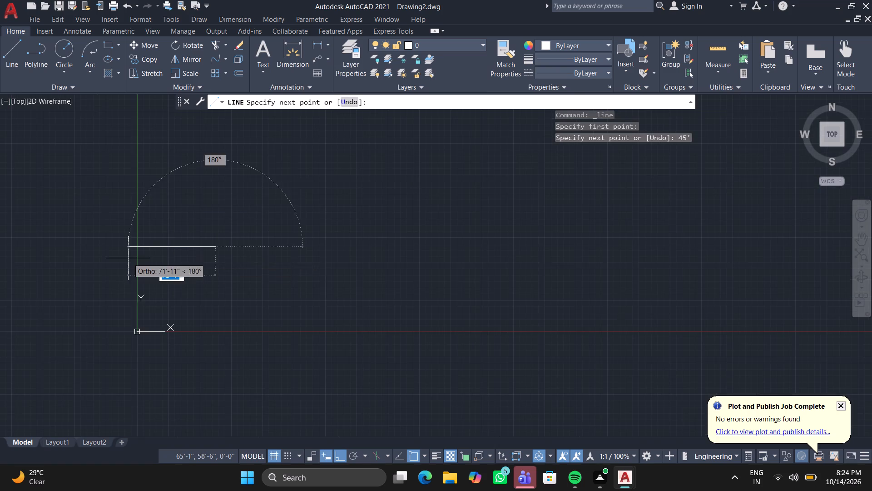
{"action": "scroll", "coordinate": [125, 258], "scroll_direction": "down", "scroll_amount": 1}
{"action": "middle_click_drag", "start_coordinate": [125, 258], "coordinate": [400, 184]}
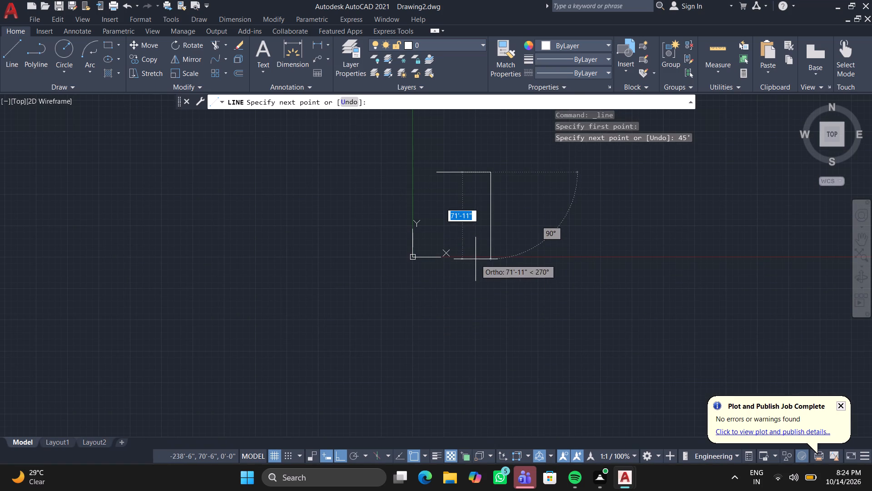
{"action": "type", "text": "50'"}
{"action": "key", "text": "Return"}
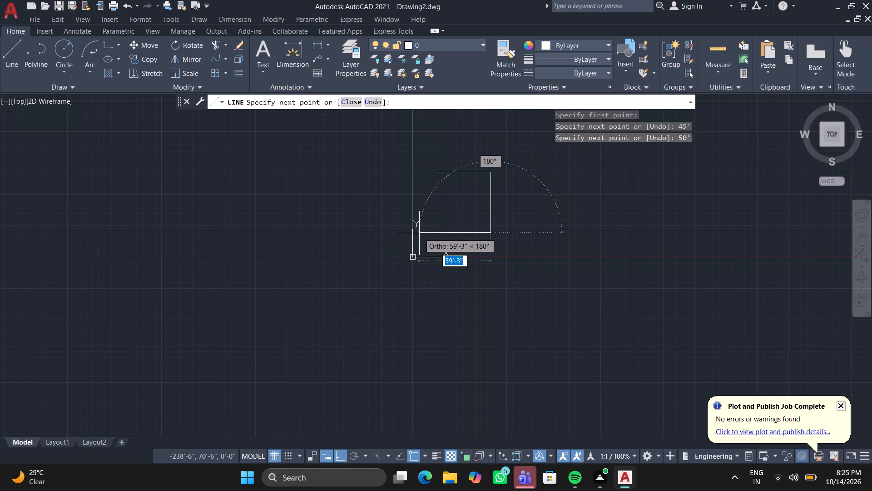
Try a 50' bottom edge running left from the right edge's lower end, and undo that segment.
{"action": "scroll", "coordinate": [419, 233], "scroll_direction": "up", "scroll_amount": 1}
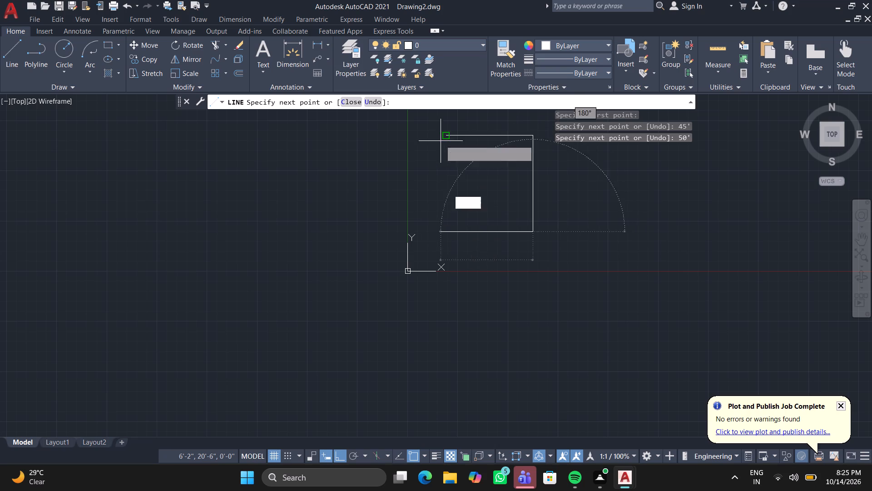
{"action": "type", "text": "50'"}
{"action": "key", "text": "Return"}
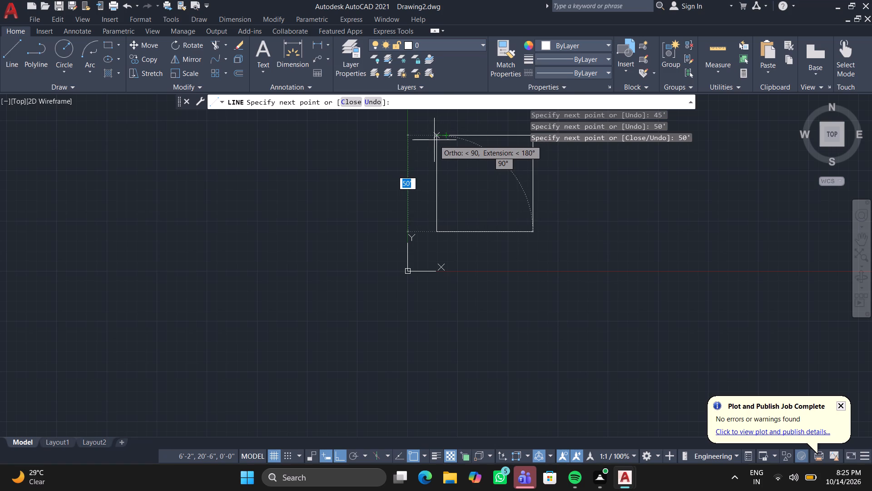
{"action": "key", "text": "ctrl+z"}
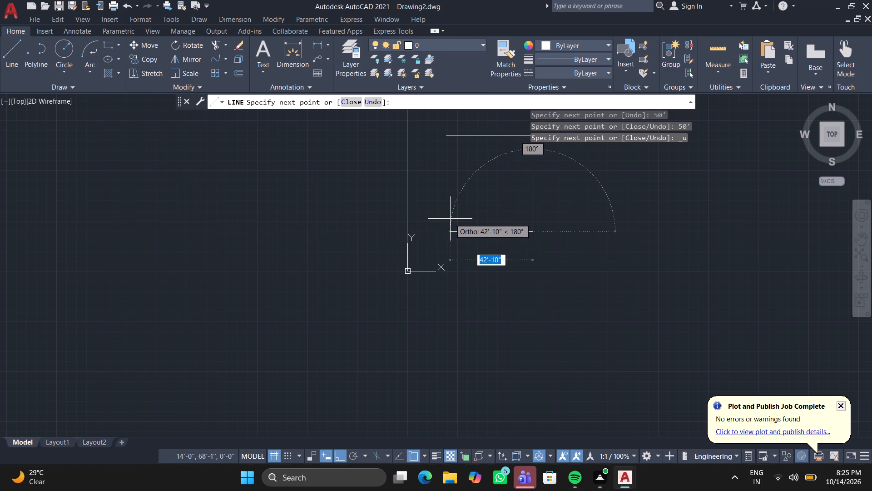
Draw the 50' bottom edge leftward, the left edge up to the top edge's level, and join it to the top edge's start point.
{"action": "type", "text": "50'"}
{"action": "key", "text": "Return"}
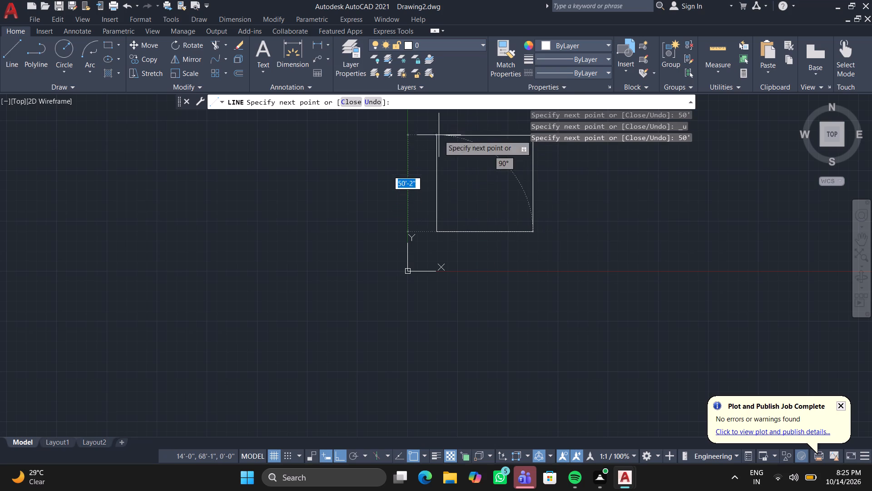
{"action": "scroll", "coordinate": [439, 137], "scroll_direction": "up", "scroll_amount": 3}
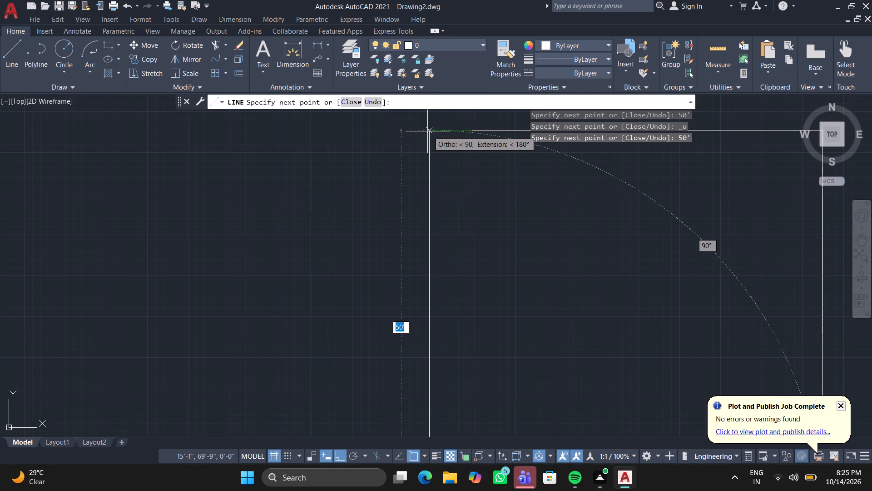
{"action": "left_click", "coordinate": [429, 130]}
{"action": "left_click", "coordinate": [472, 128]}
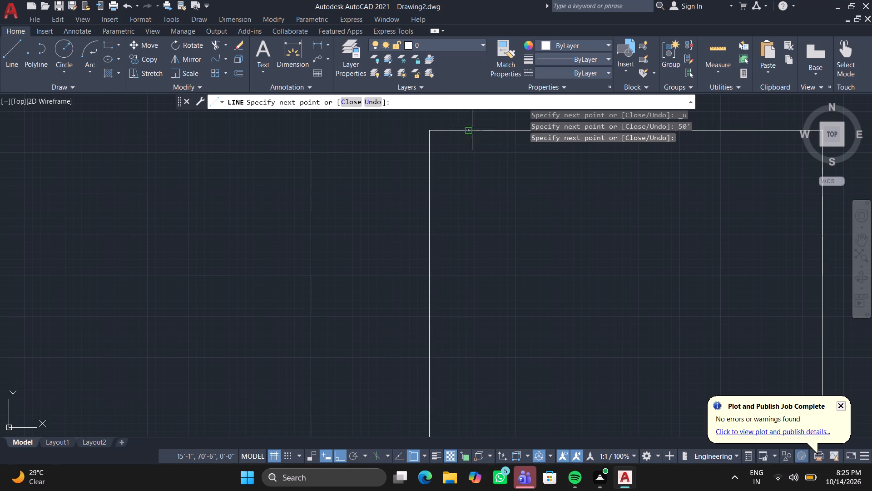
{"action": "key", "text": "Escape"}
{"action": "scroll", "coordinate": [384, 164], "scroll_direction": "down", "scroll_amount": 2}
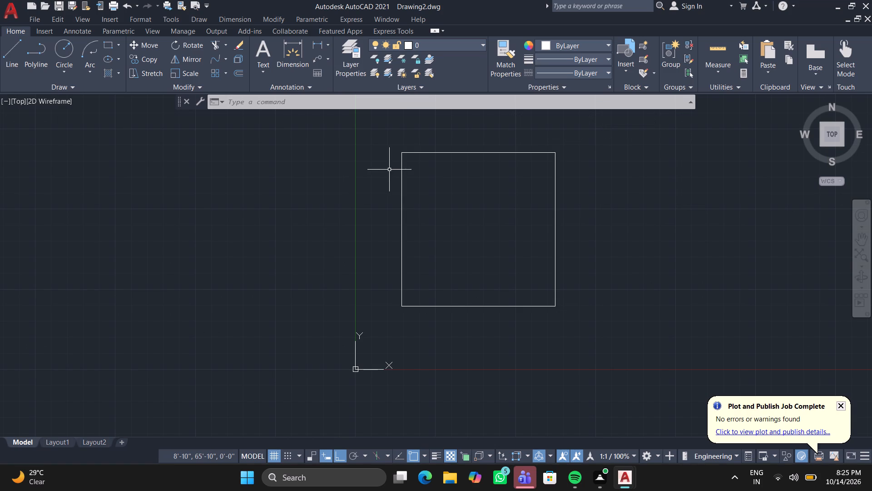
Offset both segments of the outline's top edge 9" inward, the long one and the short one at its left end.
{"action": "middle_click_drag", "start_coordinate": [390, 170], "coordinate": [318, 185]}
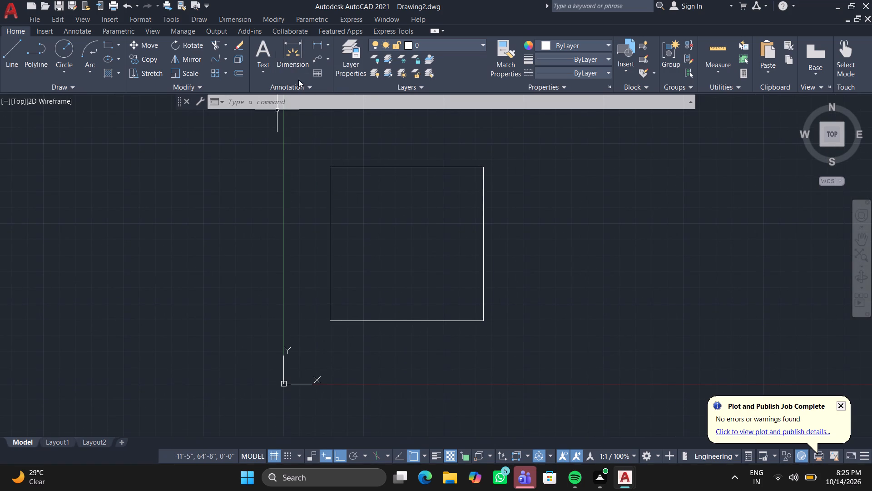
{"action": "key", "text": "o"}
{"action": "key", "text": "Return"}
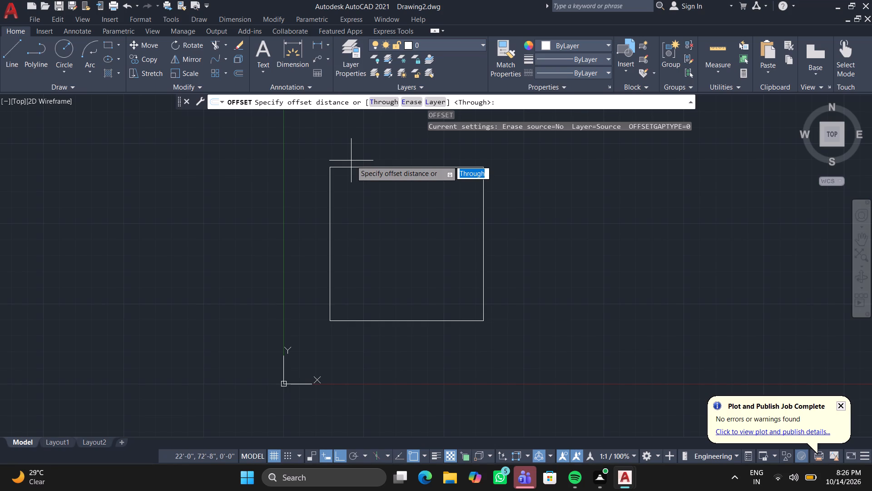
{"action": "type", "text": "9\""}
{"action": "key", "text": "Return"}
{"action": "left_click", "coordinate": [374, 167]}
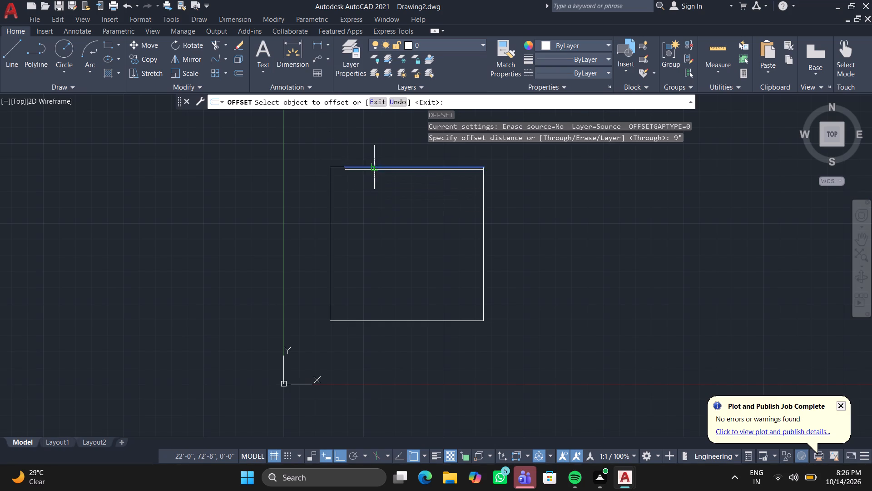
{"action": "left_click", "coordinate": [381, 202]}
{"action": "scroll", "coordinate": [338, 170], "scroll_direction": "up", "scroll_amount": 4}
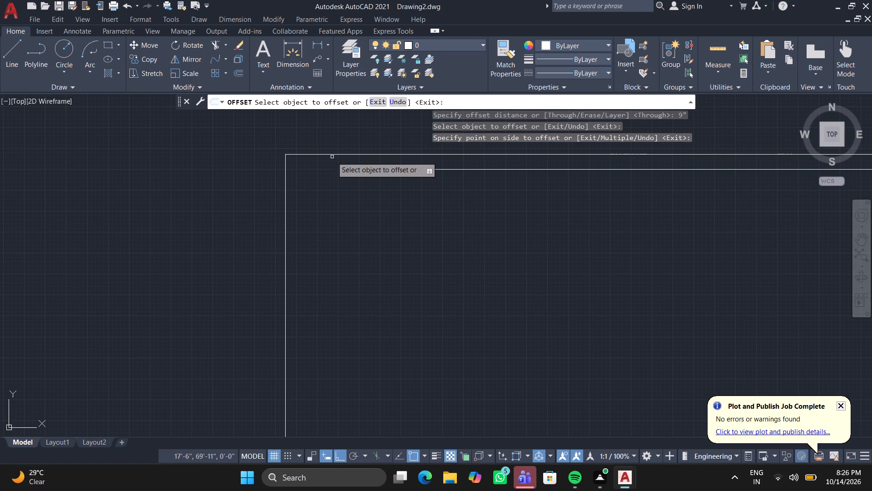
{"action": "left_click", "coordinate": [333, 155]}
{"action": "left_click", "coordinate": [332, 185]}
Offset the outline's left and right edges inward by the same 9" distance.
{"action": "left_click", "coordinate": [286, 198]}
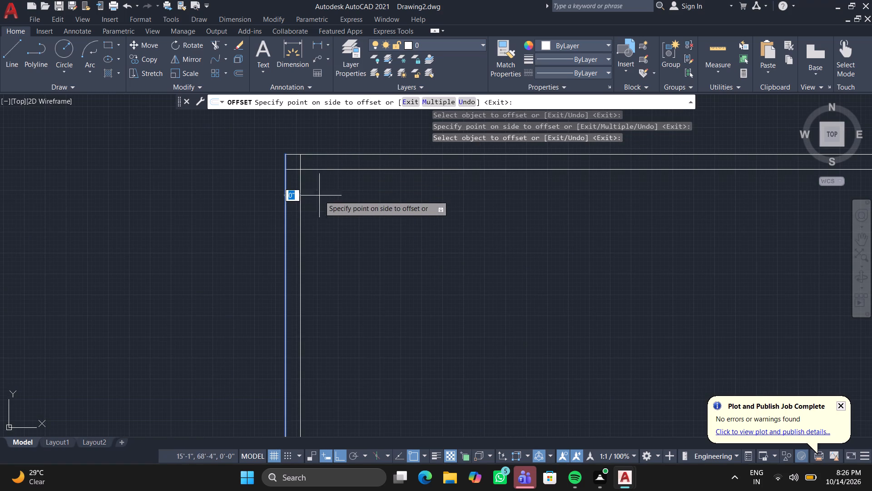
{"action": "left_click", "coordinate": [344, 197]}
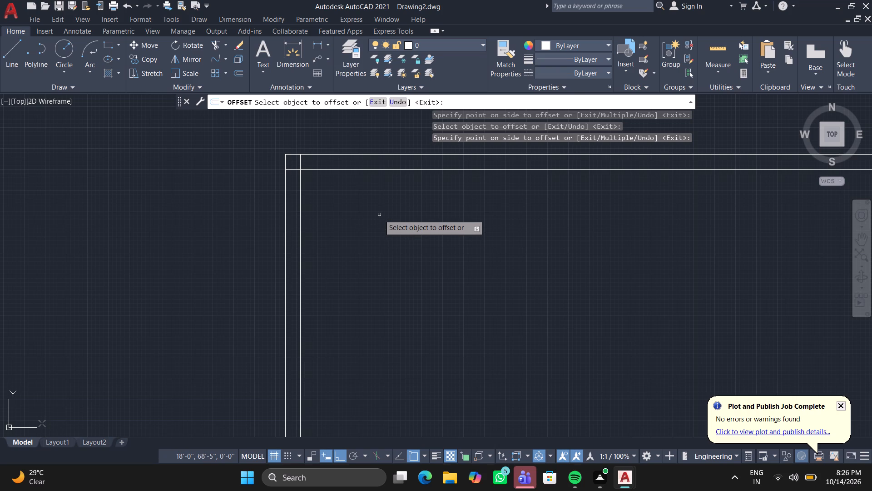
{"action": "scroll", "coordinate": [433, 212], "scroll_direction": "down", "scroll_amount": 2}
{"action": "middle_click_drag", "start_coordinate": [431, 210], "coordinate": [235, 159]}
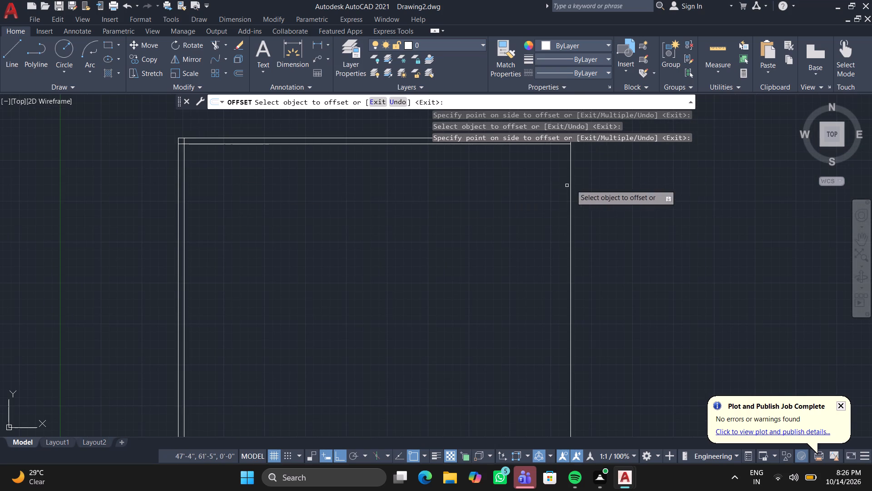
{"action": "left_click", "coordinate": [570, 184]}
{"action": "left_click", "coordinate": [486, 190]}
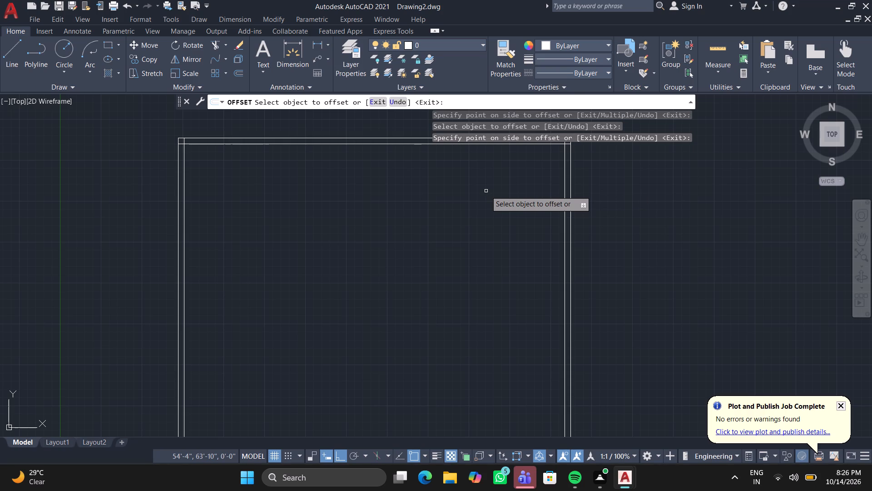
Offset the outline's bottom edge 9" inward and finish offsetting.
{"action": "scroll", "coordinate": [472, 252], "scroll_direction": "down", "scroll_amount": 2}
{"action": "middle_click_drag", "start_coordinate": [463, 264], "coordinate": [449, 134]}
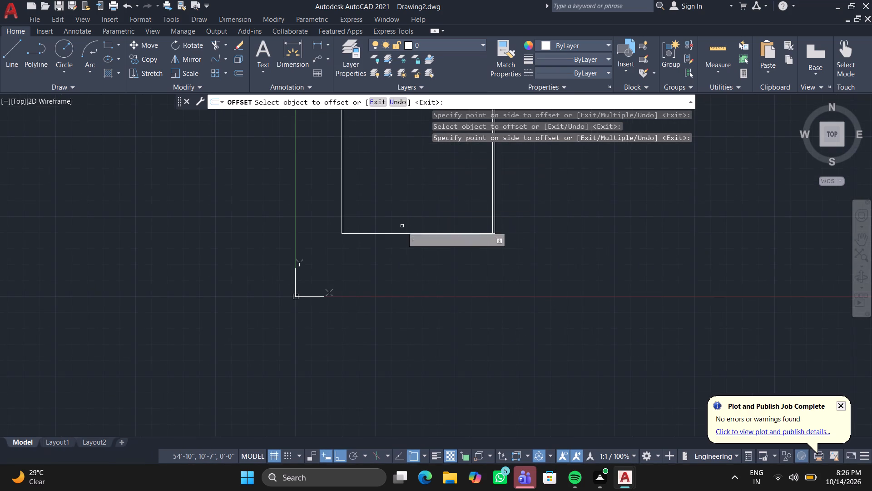
{"action": "scroll", "coordinate": [399, 230], "scroll_direction": "up", "scroll_amount": 2}
{"action": "left_click", "coordinate": [401, 236]}
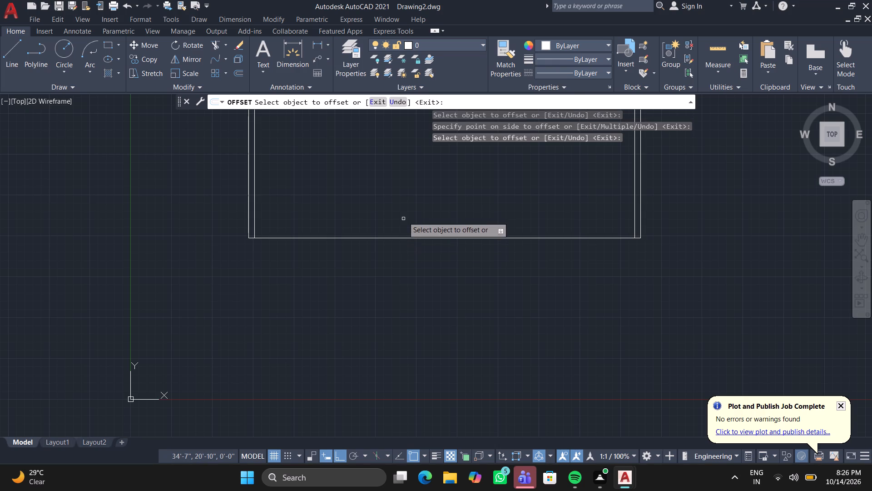
{"action": "left_click", "coordinate": [397, 237]}
{"action": "left_click", "coordinate": [394, 200]}
{"action": "key", "text": "Escape"}
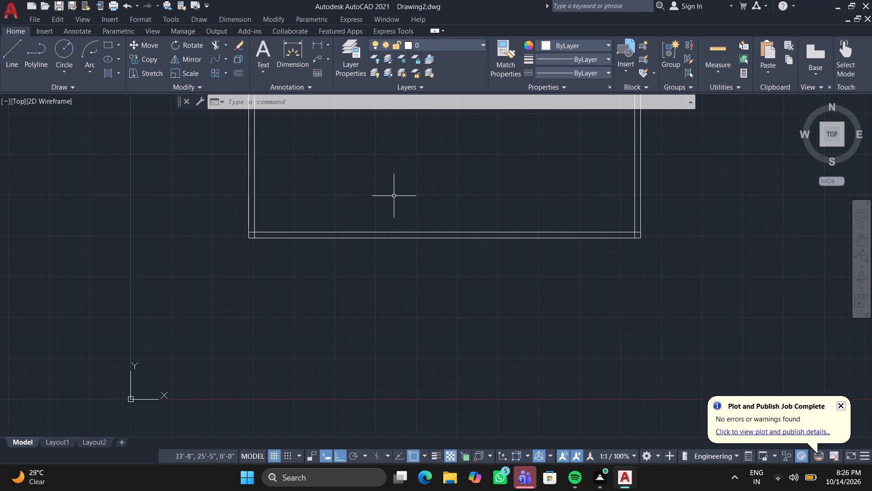
{"action": "key", "text": "Escape"}
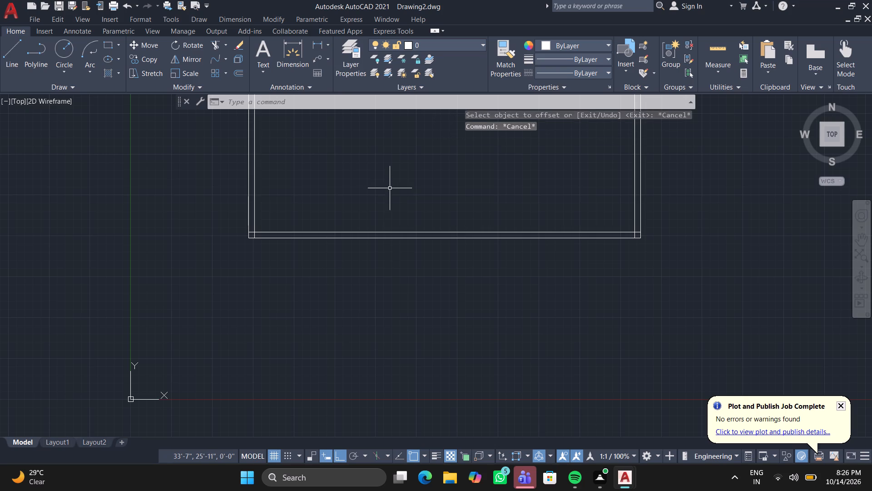
Trim the inner wall lines' overhanging ends at the plan's top-left corner so they meet in a clean corner.
{"action": "middle_click_drag", "start_coordinate": [384, 183], "coordinate": [419, 444]}
{"action": "middle_click_drag", "start_coordinate": [369, 264], "coordinate": [358, 329]}
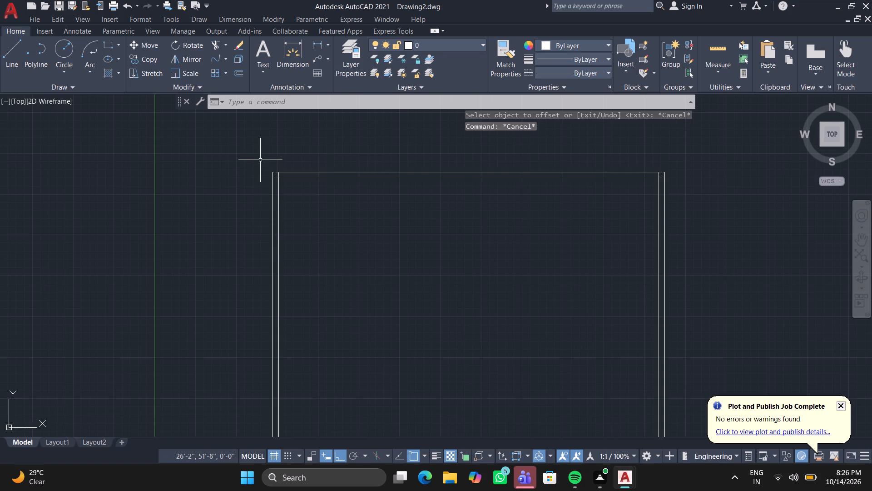
{"action": "scroll", "coordinate": [263, 159], "scroll_direction": "up", "scroll_amount": 4}
{"action": "middle_click_drag", "start_coordinate": [297, 248], "coordinate": [262, 206]}
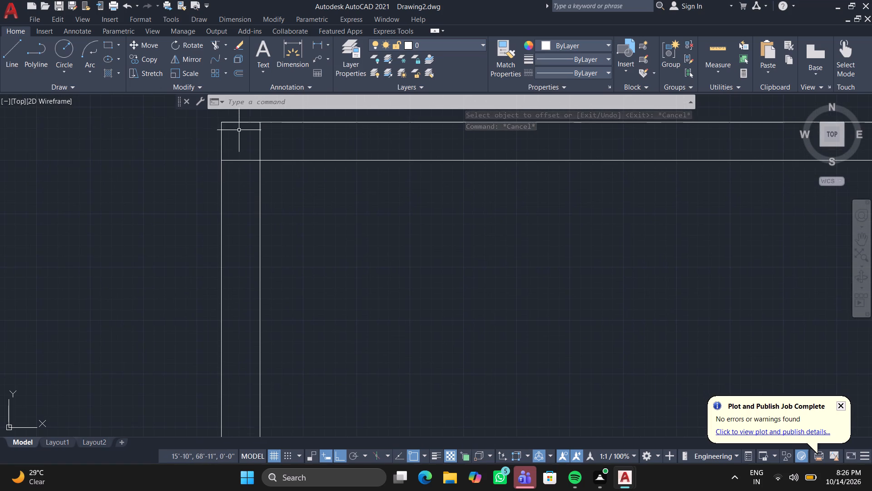
{"action": "left_click", "coordinate": [215, 44]}
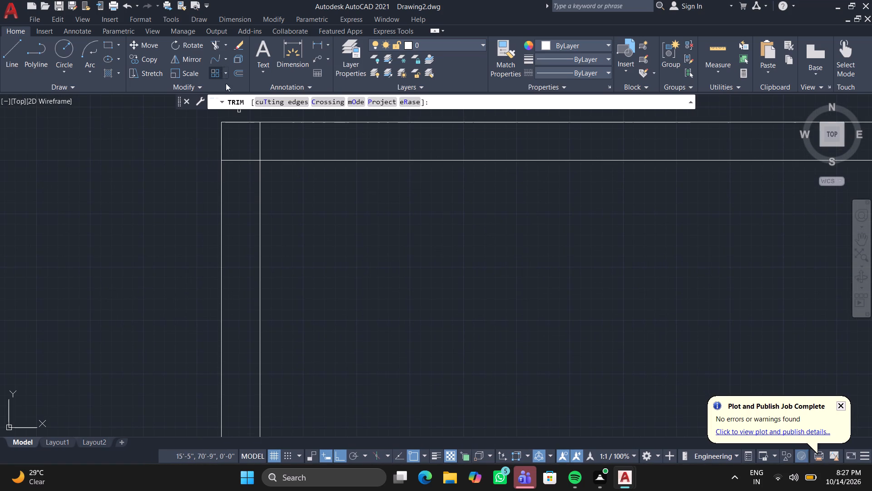
{"action": "middle_click_drag", "start_coordinate": [297, 184], "coordinate": [302, 224]}
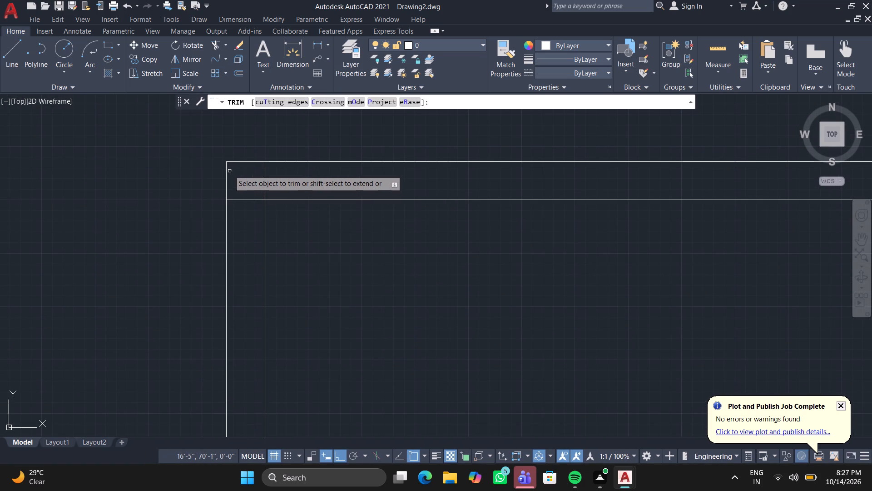
{"action": "scroll", "coordinate": [223, 168], "scroll_direction": "up", "scroll_amount": 2}
{"action": "middle_click_drag", "start_coordinate": [242, 195], "coordinate": [139, 161]}
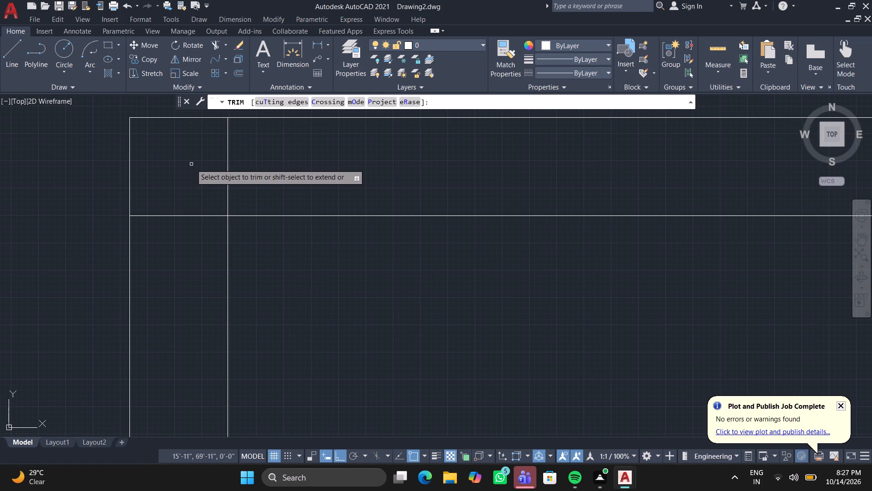
{"action": "left_click", "coordinate": [191, 164]}
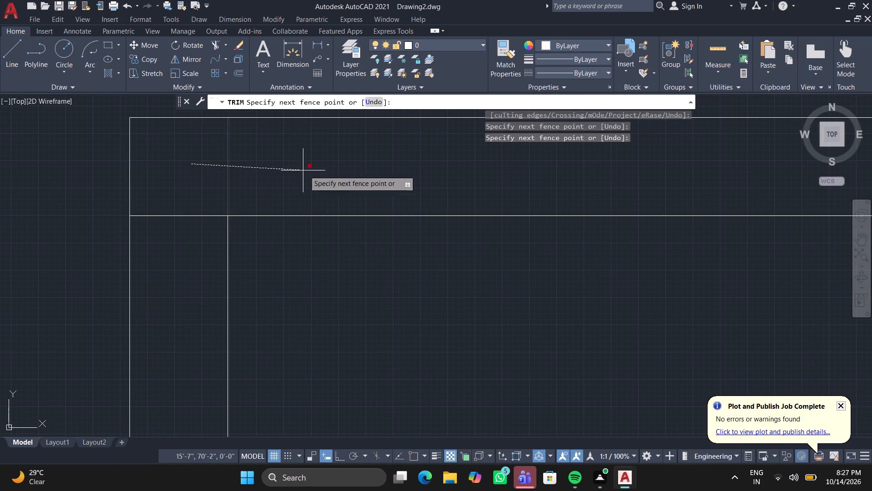
{"action": "left_click", "coordinate": [345, 170]}
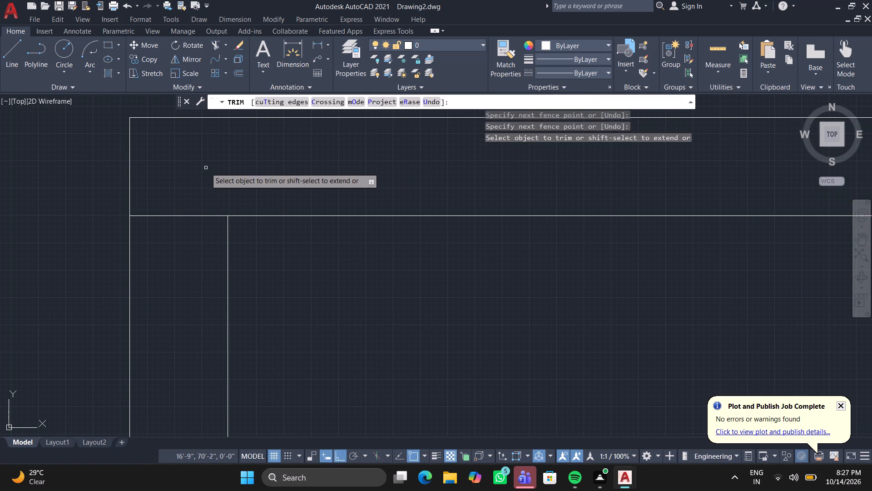
{"action": "left_click", "coordinate": [174, 215]}
Trim the inner vertical and horizontal lines' overhanging ends at the plan's top-right corner, and finish trimming.
{"action": "scroll", "coordinate": [381, 195], "scroll_direction": "down", "scroll_amount": 4}
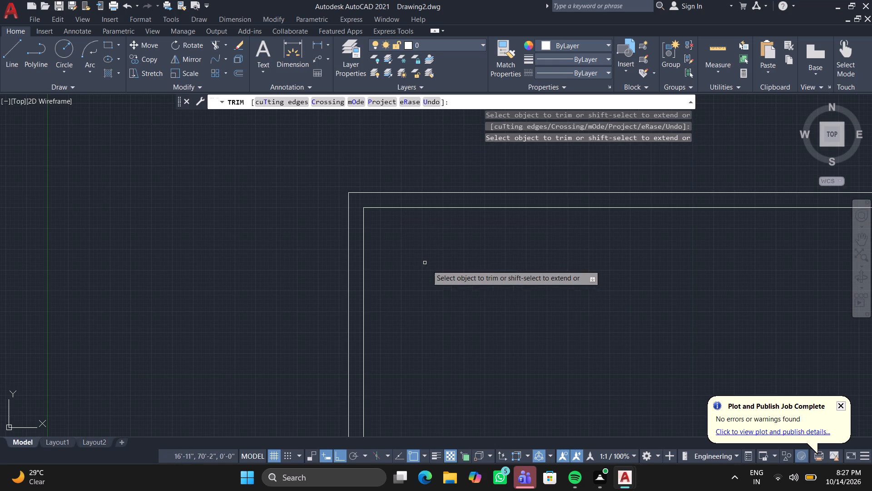
{"action": "middle_click_drag", "start_coordinate": [440, 272], "coordinate": [0, 253]}
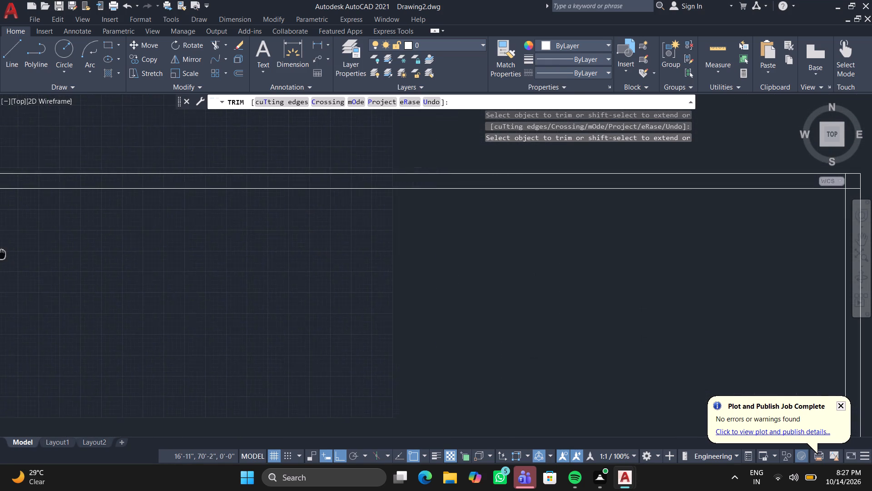
{"action": "middle_click_drag", "start_coordinate": [0, 253], "coordinate": [0, 247]}
{"action": "middle_click_drag", "start_coordinate": [506, 285], "coordinate": [263, 276]}
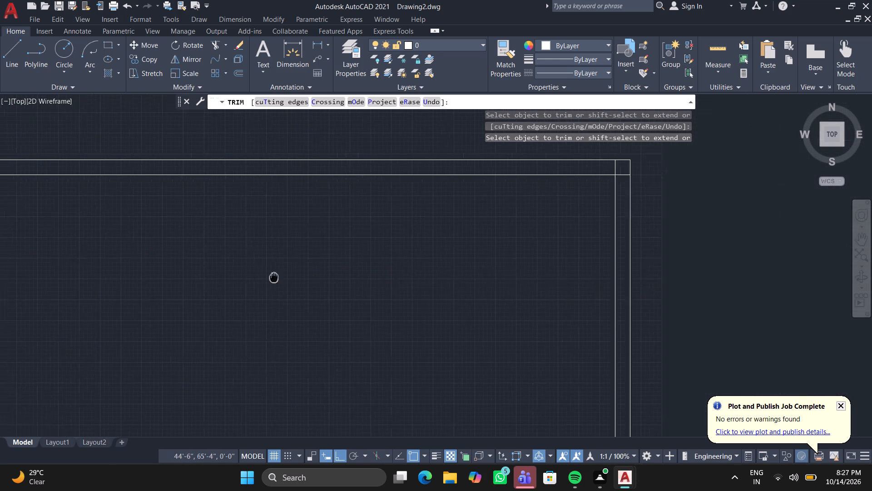
{"action": "middle_click_drag", "start_coordinate": [263, 276], "coordinate": [100, 251]}
{"action": "scroll", "coordinate": [429, 141], "scroll_direction": "up", "scroll_amount": 2}
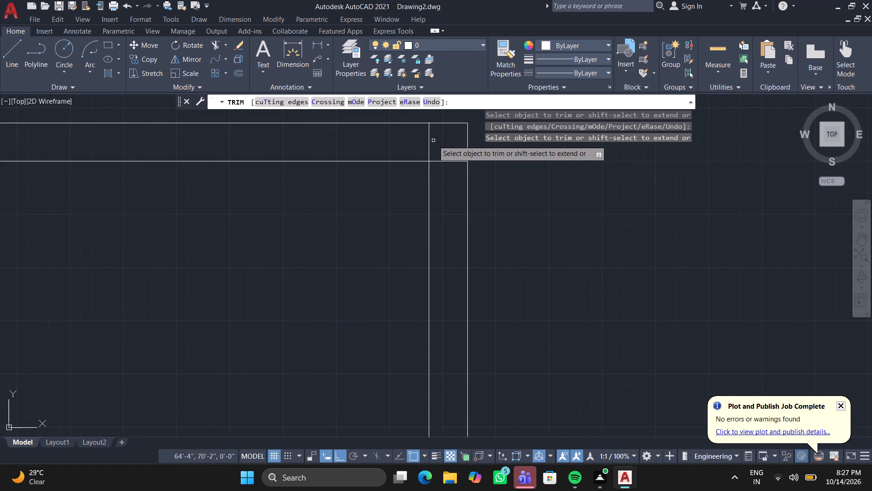
{"action": "scroll", "coordinate": [413, 139], "scroll_direction": "up", "scroll_amount": 3}
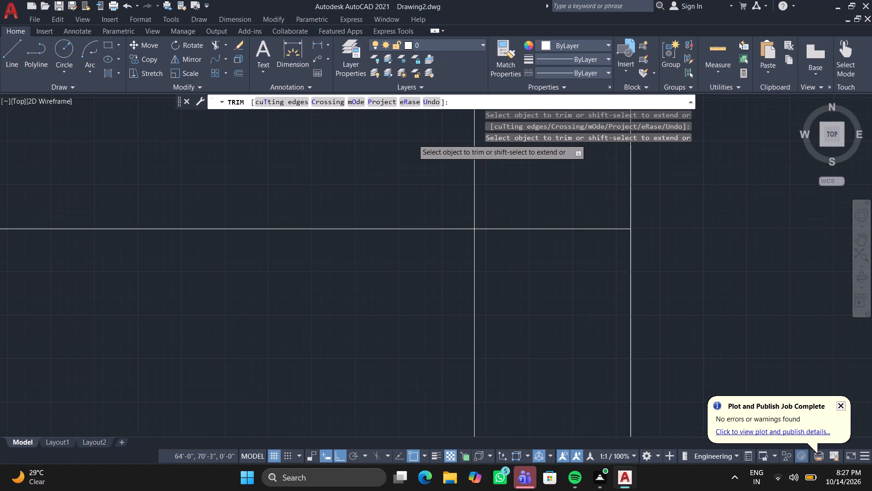
{"action": "left_click", "coordinate": [401, 156]}
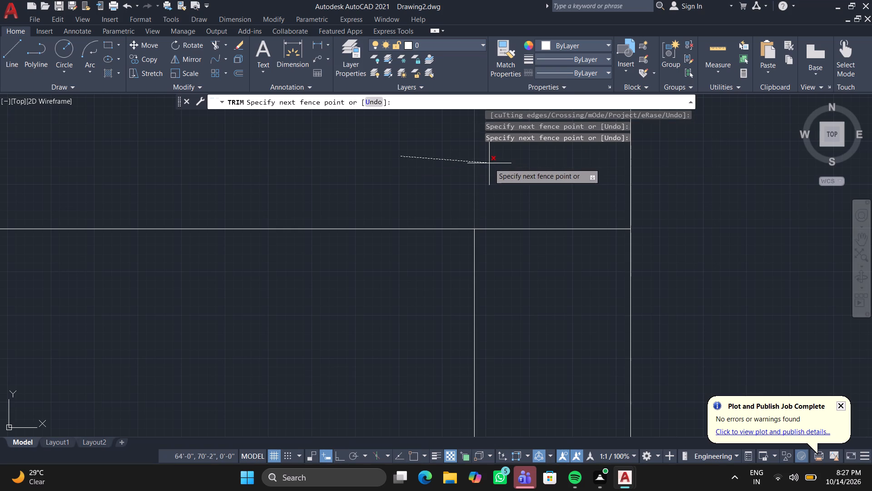
{"action": "left_click", "coordinate": [509, 165]}
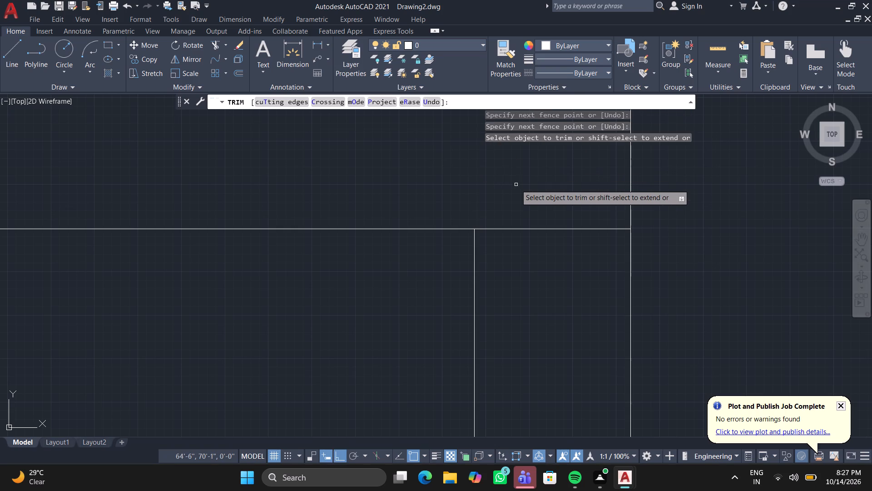
{"action": "left_click", "coordinate": [519, 230]}
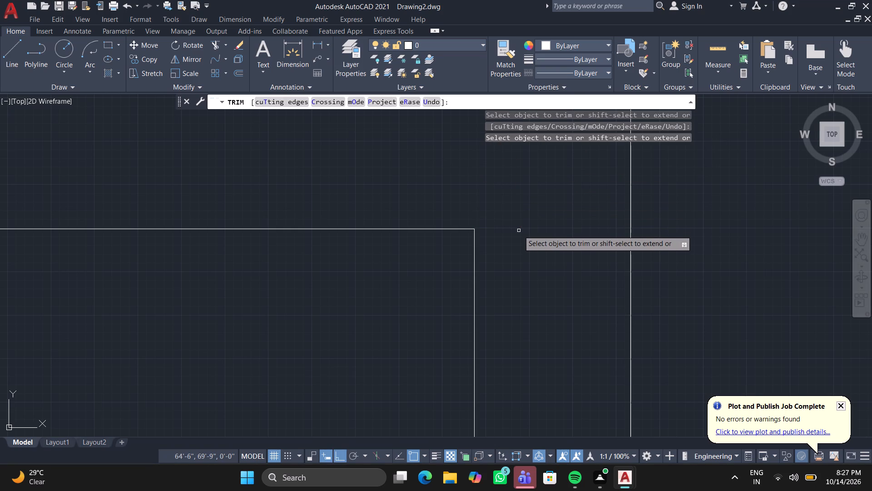
{"action": "key", "text": "Return"}
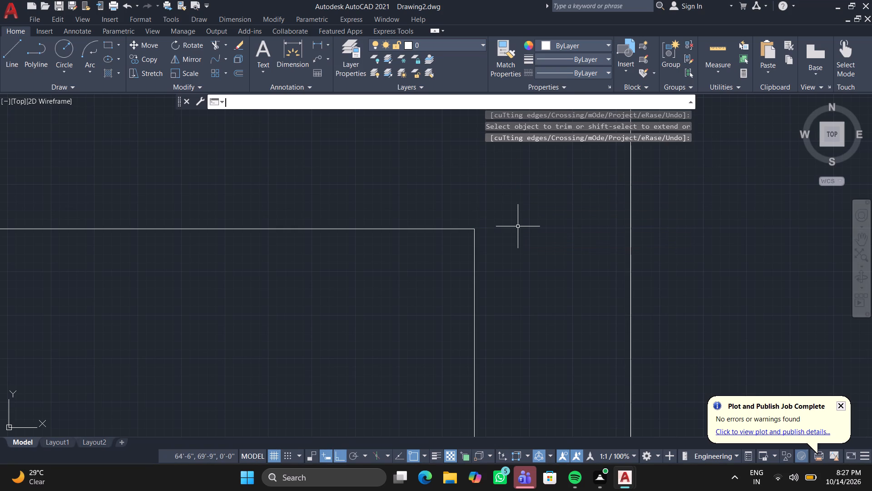
Trim the inner horizontal and vertical lines' overhanging ends at the plan's bottom-left corner.
{"action": "scroll", "coordinate": [516, 227], "scroll_direction": "down", "scroll_amount": 6}
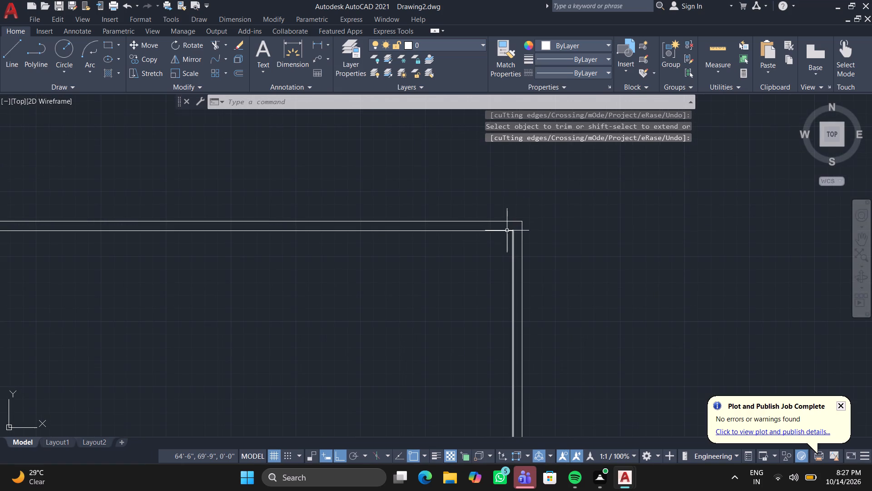
{"action": "scroll", "coordinate": [381, 258], "scroll_direction": "down", "scroll_amount": 2}
{"action": "middle_click_drag", "start_coordinate": [314, 281], "coordinate": [551, 140]}
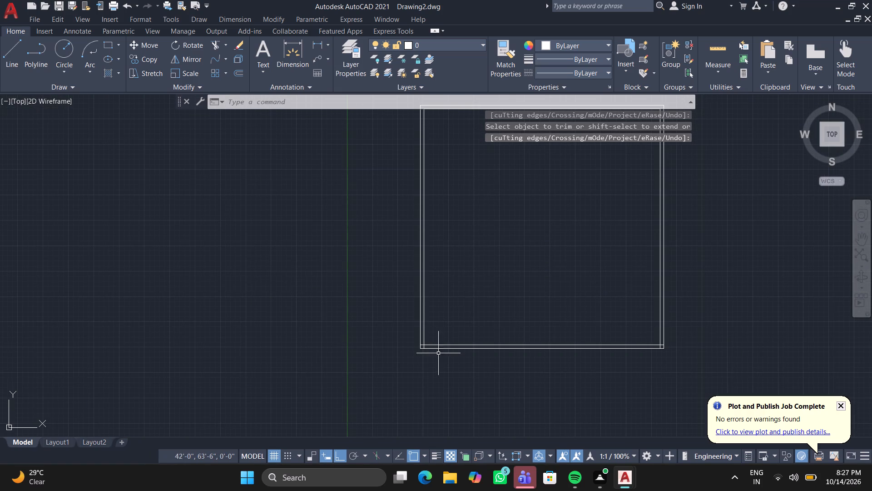
{"action": "scroll", "coordinate": [433, 357], "scroll_direction": "up", "scroll_amount": 5}
{"action": "scroll", "coordinate": [303, 251], "scroll_direction": "up", "scroll_amount": 3}
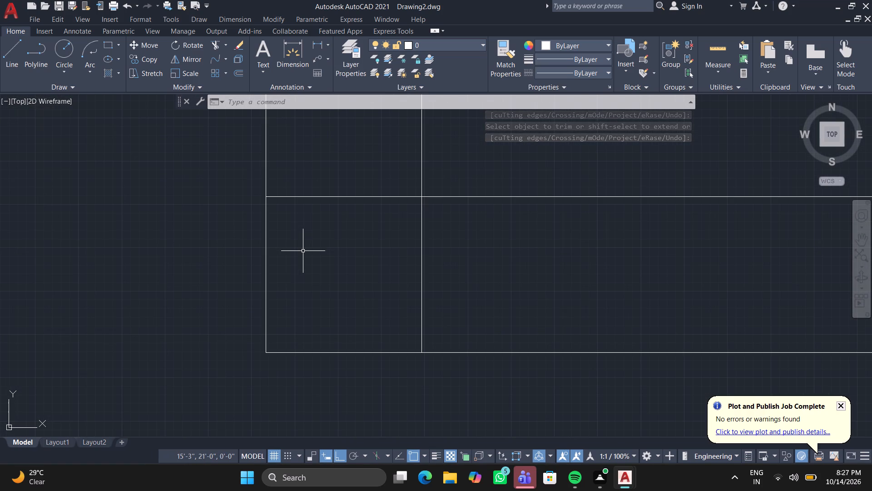
{"action": "middle_click_drag", "start_coordinate": [287, 266], "coordinate": [151, 315]}
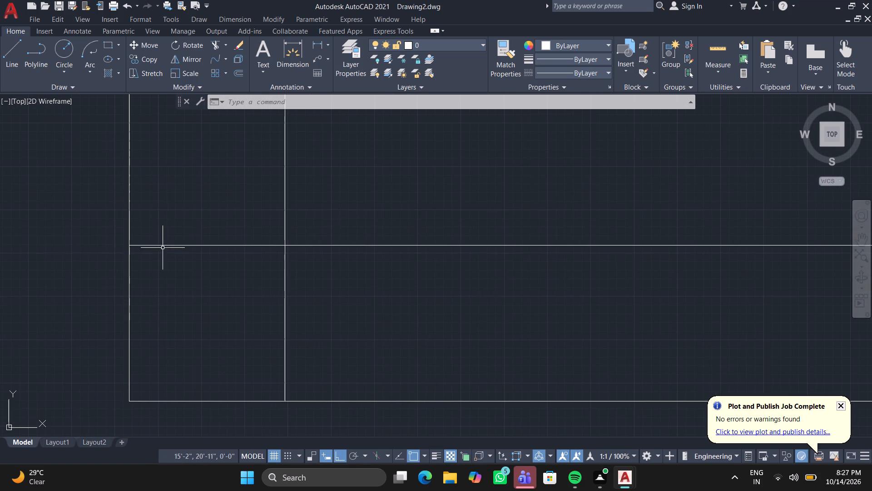
{"action": "left_click", "coordinate": [213, 41]}
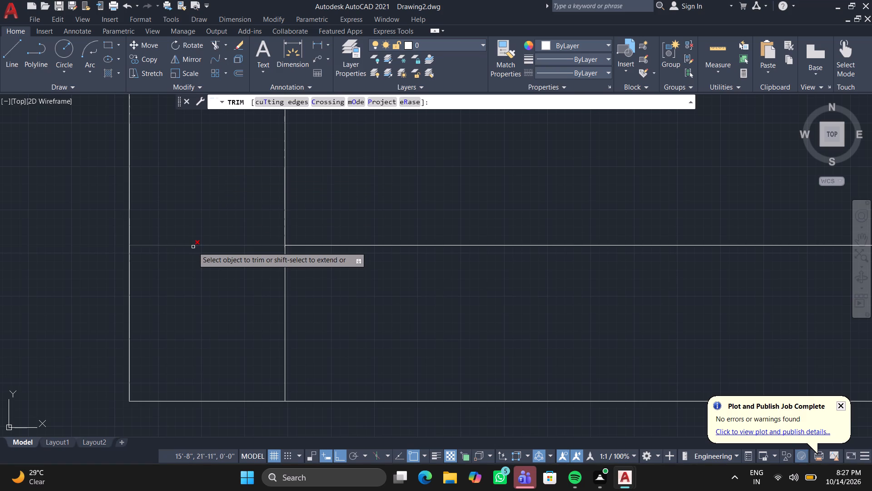
{"action": "left_click", "coordinate": [193, 247]}
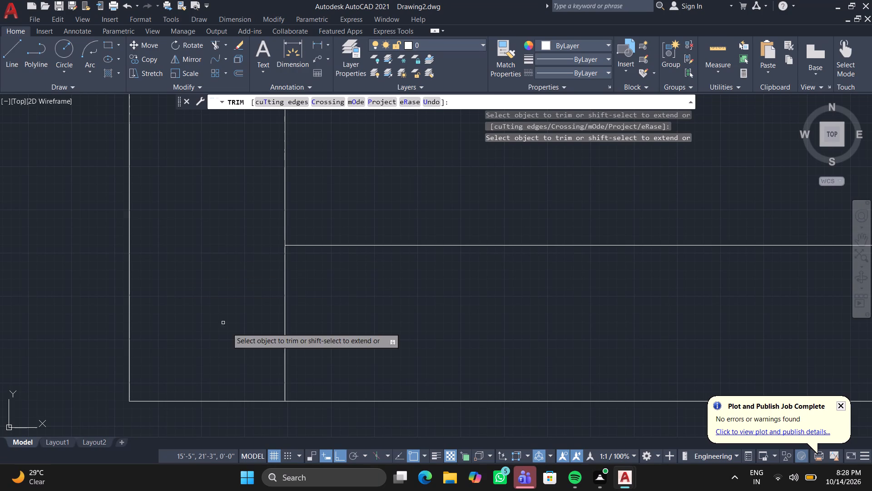
{"action": "left_click_drag", "start_coordinate": [233, 340], "coordinate": [248, 341]}
{"action": "left_click_drag", "start_coordinate": [354, 314], "coordinate": [270, 318]}
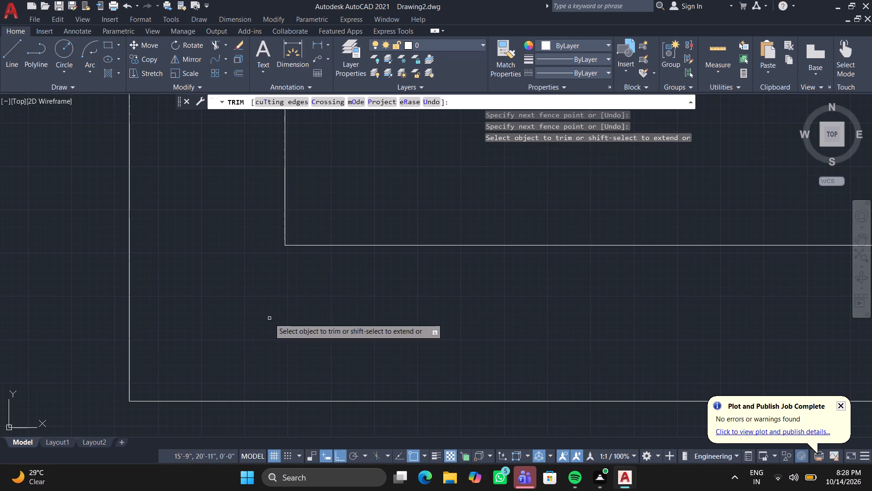
Trim the inner horizontal and vertical wall lines' overhanging ends at the plan's bottom-right corner, and finish trimming.
{"action": "key", "text": "Escape"}
{"action": "scroll", "coordinate": [337, 309], "scroll_direction": "down", "scroll_amount": 5}
{"action": "middle_click_drag", "start_coordinate": [412, 298], "coordinate": [365, 300]}
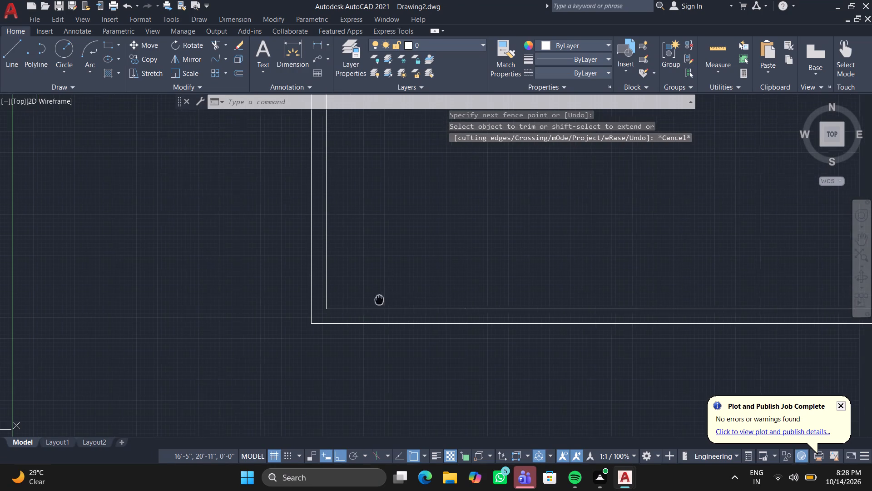
{"action": "middle_click_drag", "start_coordinate": [365, 300], "coordinate": [0, 269]}
{"action": "scroll", "coordinate": [466, 279], "scroll_direction": "down", "scroll_amount": 3}
{"action": "middle_click_drag", "start_coordinate": [519, 272], "coordinate": [260, 266]}
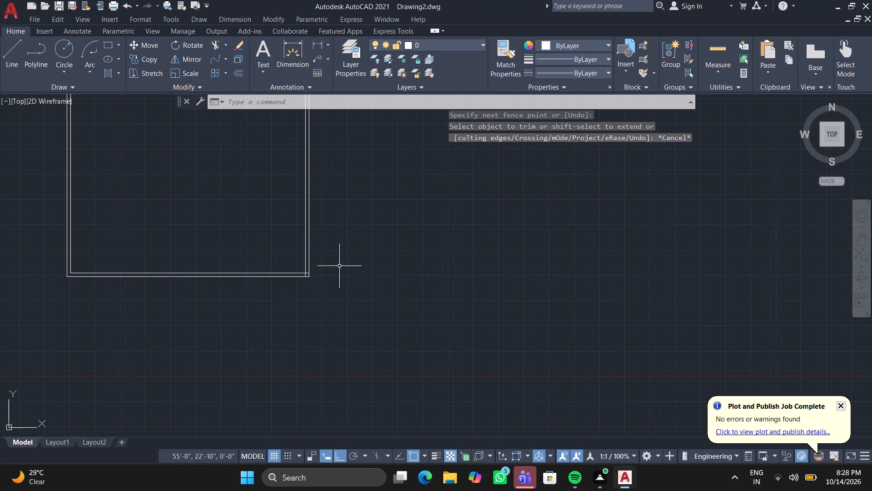
{"action": "scroll", "coordinate": [291, 285], "scroll_direction": "up", "scroll_amount": 4}
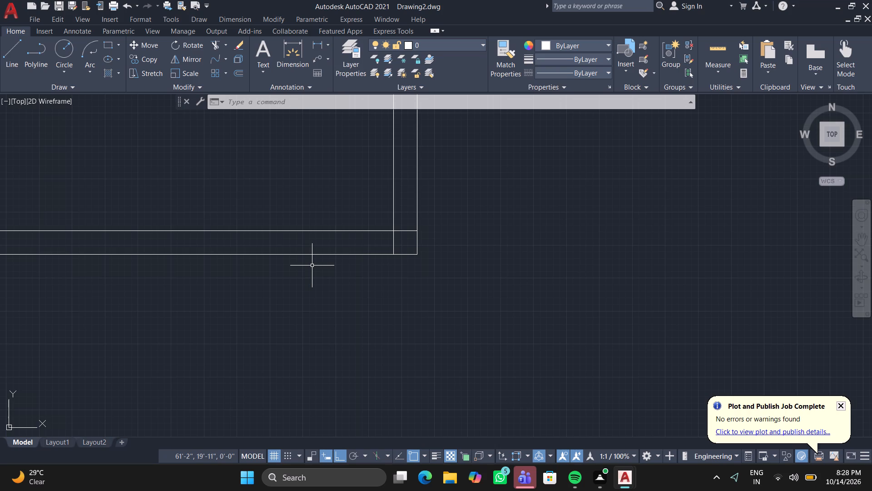
{"action": "left_click", "coordinate": [213, 45]}
{"action": "scroll", "coordinate": [388, 242], "scroll_direction": "up", "scroll_amount": 4}
{"action": "left_click", "coordinate": [388, 243]}
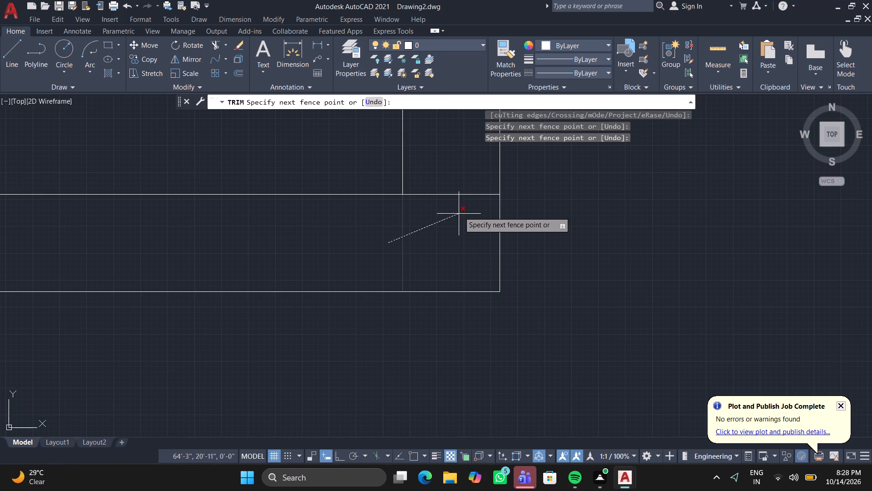
{"action": "left_click", "coordinate": [458, 193]}
{"action": "key", "text": "Return"}
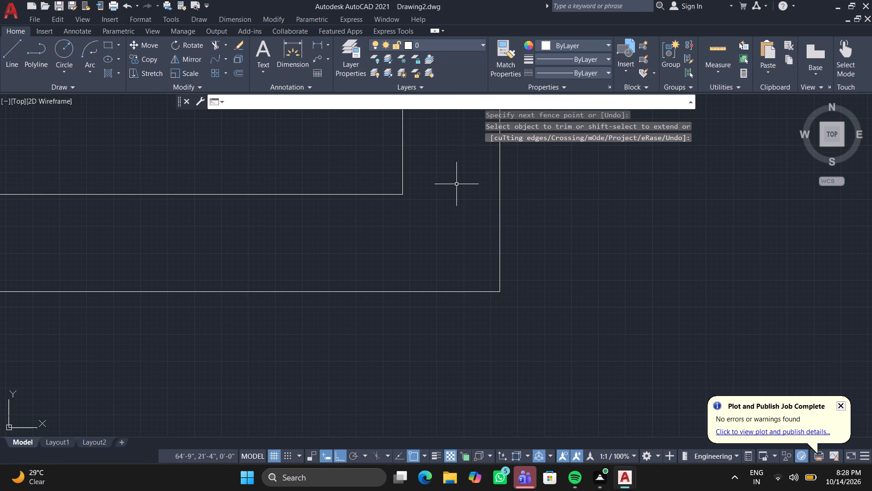
Offset the left wall's inner line 5' toward the plan's interior and finish offsetting.
{"action": "scroll", "coordinate": [443, 170], "scroll_direction": "down", "scroll_amount": 3}
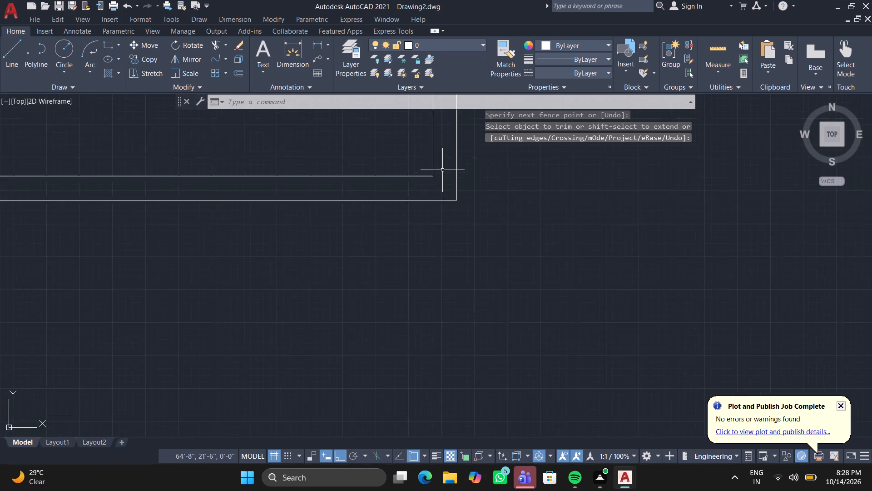
{"action": "scroll", "coordinate": [442, 170], "scroll_direction": "down", "scroll_amount": 2}
{"action": "scroll", "coordinate": [252, 133], "scroll_direction": "down", "scroll_amount": 2}
{"action": "middle_click_drag", "start_coordinate": [258, 168], "coordinate": [358, 339]}
{"action": "scroll", "coordinate": [340, 315], "scroll_direction": "down", "scroll_amount": 1}
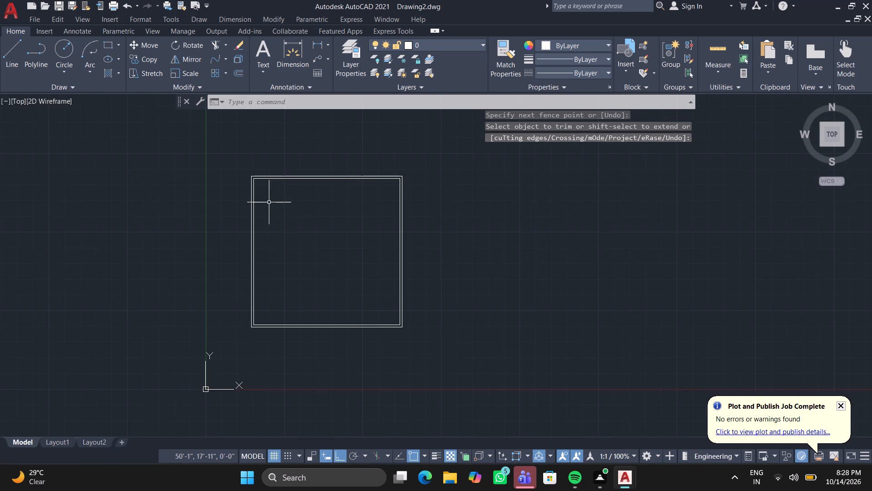
{"action": "scroll", "coordinate": [268, 201], "scroll_direction": "up", "scroll_amount": 2}
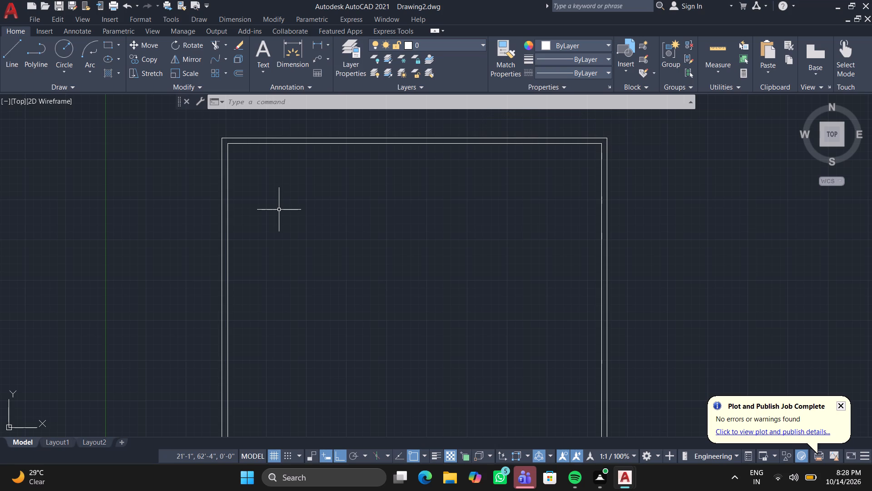
{"action": "scroll", "coordinate": [232, 157], "scroll_direction": "up", "scroll_amount": 3}
{"action": "middle_click_drag", "start_coordinate": [230, 161], "coordinate": [204, 246]}
{"action": "key", "text": "o"}
{"action": "key", "text": "Return"}
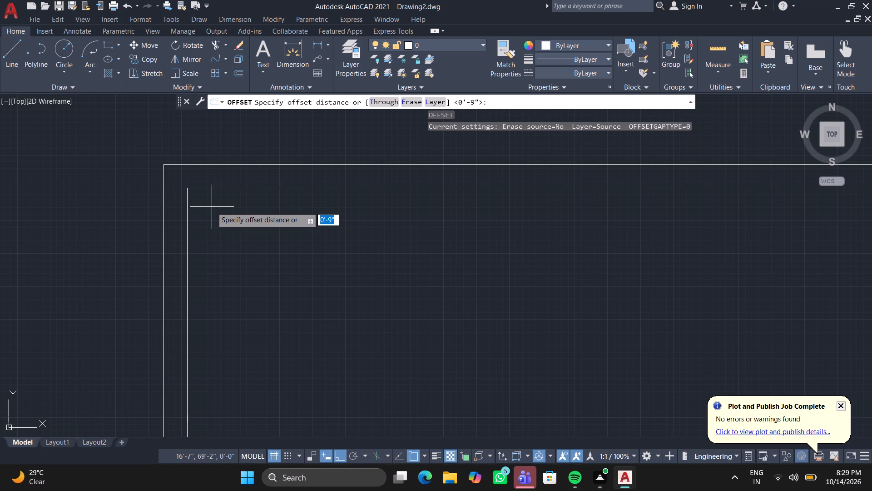
{"action": "scroll", "coordinate": [220, 215], "scroll_direction": "down", "scroll_amount": 1}
{"action": "middle_click_drag", "start_coordinate": [209, 220], "coordinate": [103, 195]}
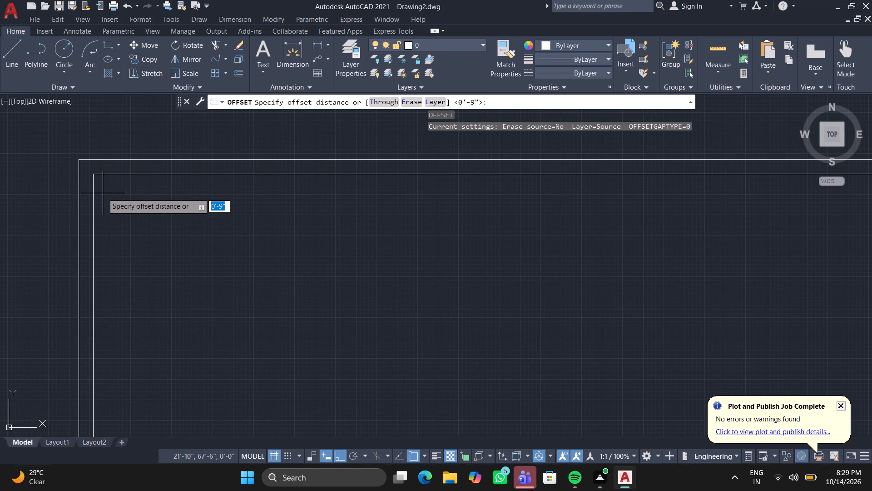
{"action": "key", "text": "5"}
{"action": "key", "text": "apostrophe"}
{"action": "key", "text": "Return"}
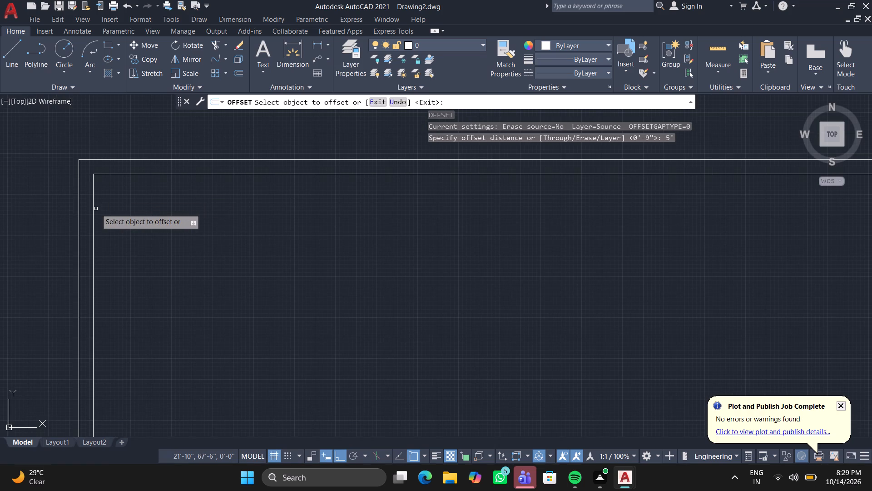
{"action": "left_click", "coordinate": [94, 211]}
{"action": "left_click", "coordinate": [210, 233]}
{"action": "key", "text": "Return"}
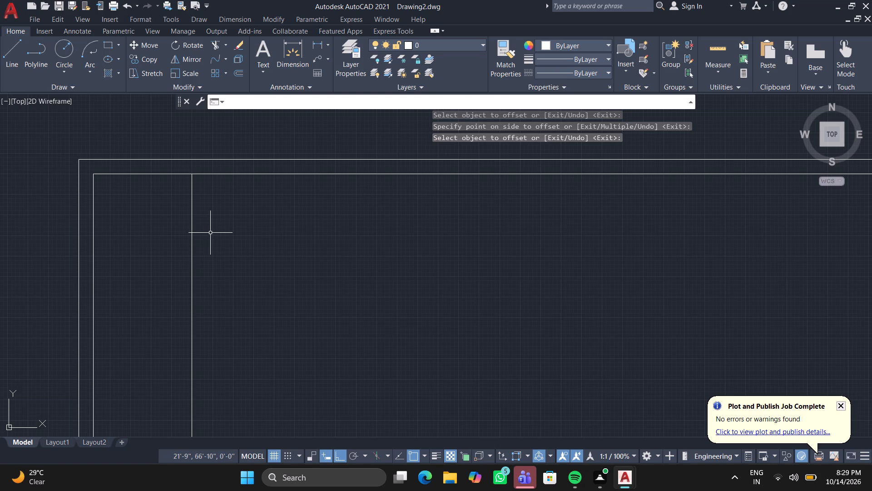
Offset the new interior vertical line 4.5" to the right to form a partition wall, and finish offsetting.
{"action": "key", "text": "space"}
{"action": "type", "text": "4.5\""}
{"action": "key", "text": "Return"}
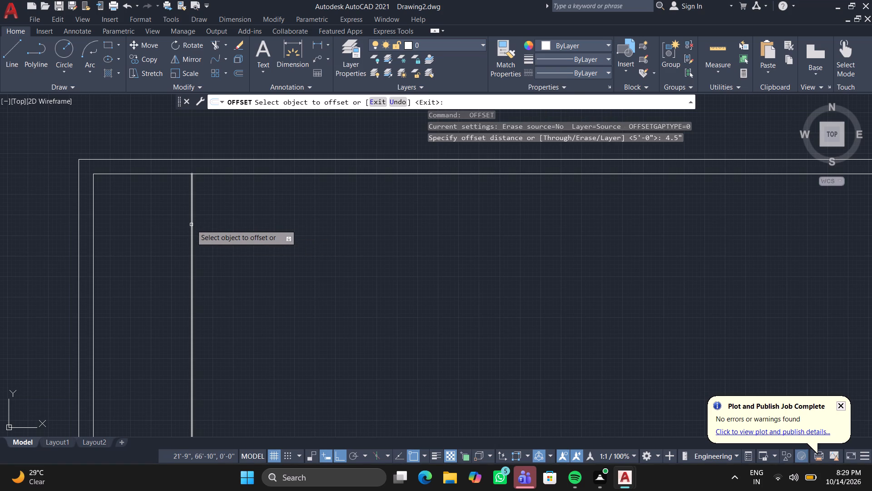
{"action": "left_click", "coordinate": [191, 226]}
{"action": "left_click", "coordinate": [255, 234]}
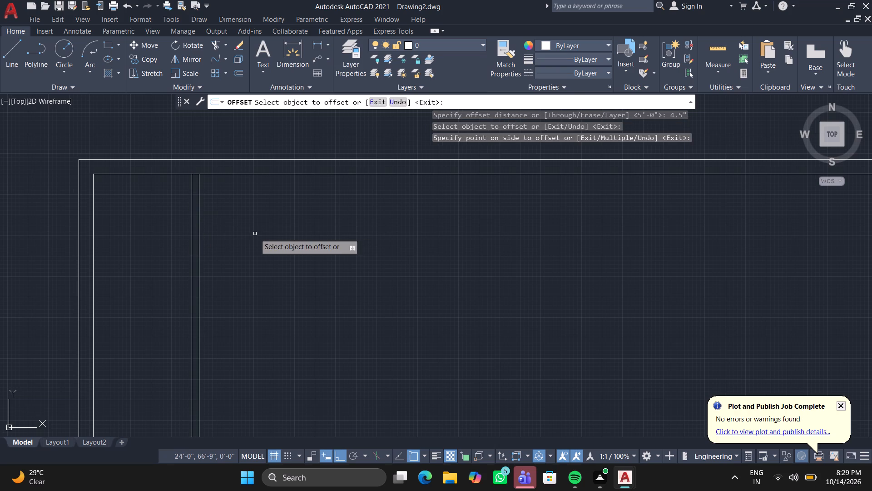
{"action": "key", "text": "Return"}
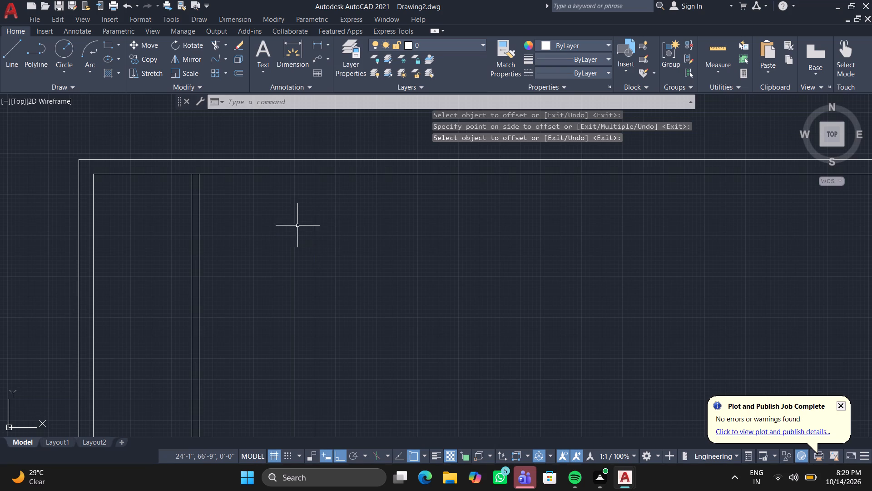
Offset the short segment of the top wall's inner line at the top-left corner 8' downward, and finish offsetting.
{"action": "middle_click_drag", "start_coordinate": [282, 294], "coordinate": [431, 189]}
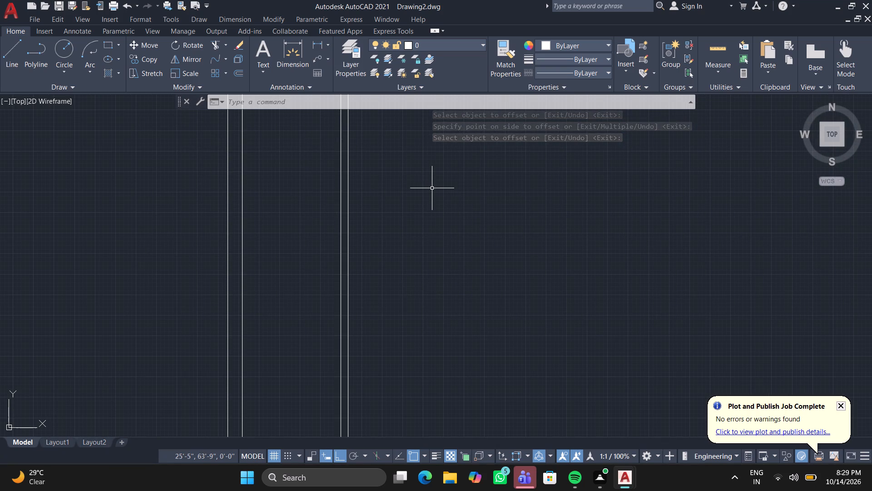
{"action": "middle_click_drag", "start_coordinate": [432, 190], "coordinate": [421, 259]}
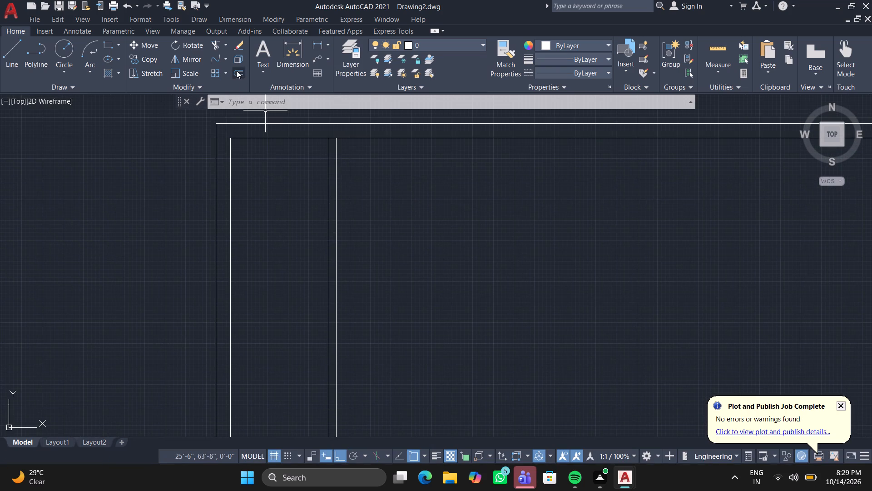
{"action": "left_click", "coordinate": [235, 70]}
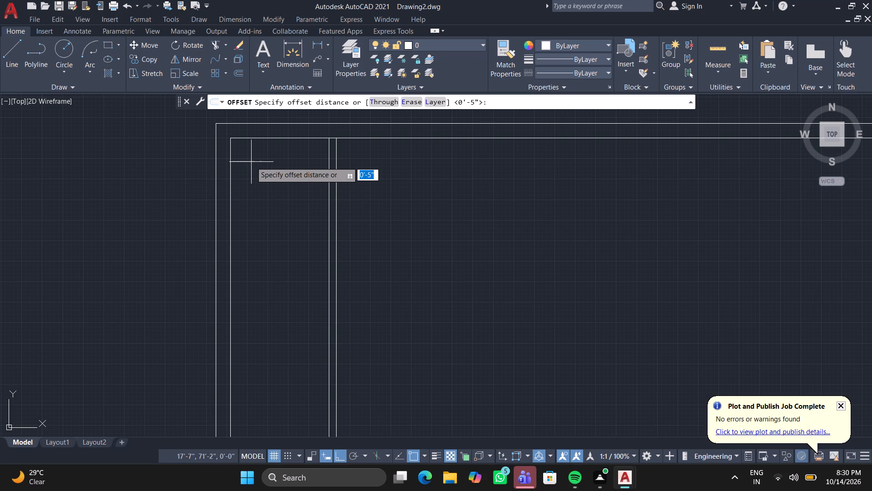
{"action": "type", "text": "8'"}
{"action": "key", "text": "Return"}
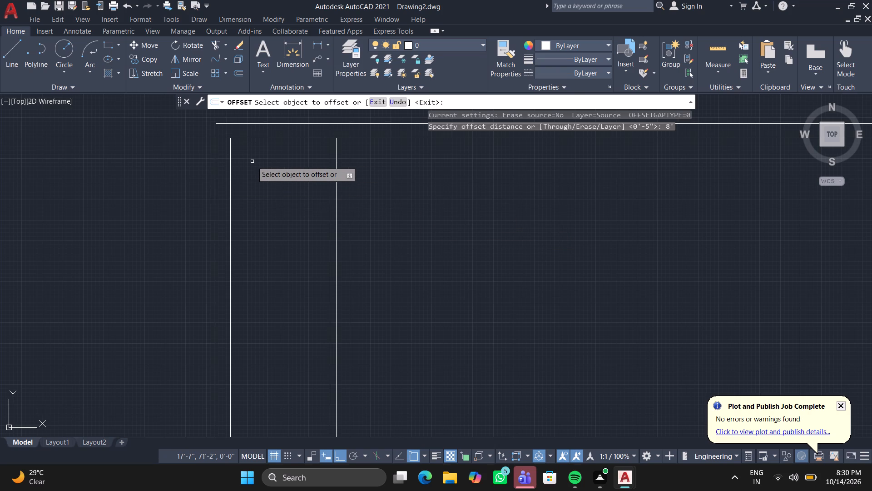
{"action": "left_click", "coordinate": [282, 138]}
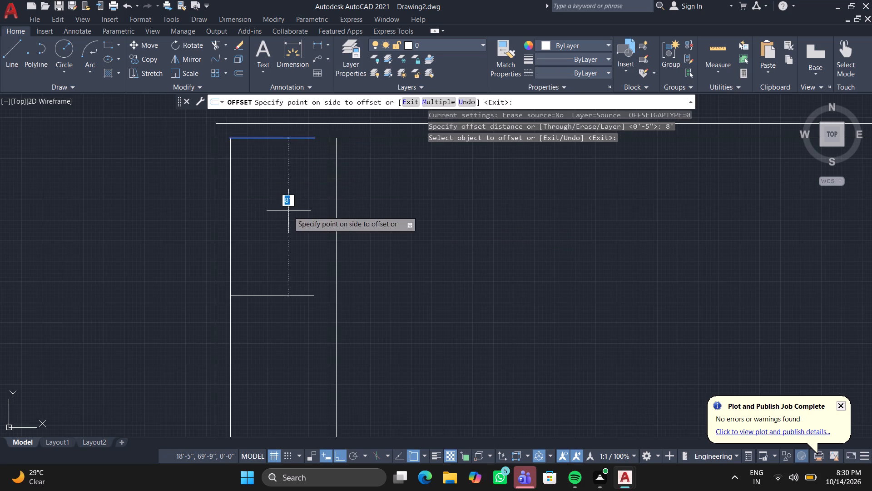
{"action": "left_click", "coordinate": [288, 211]}
{"action": "key", "text": "Return"}
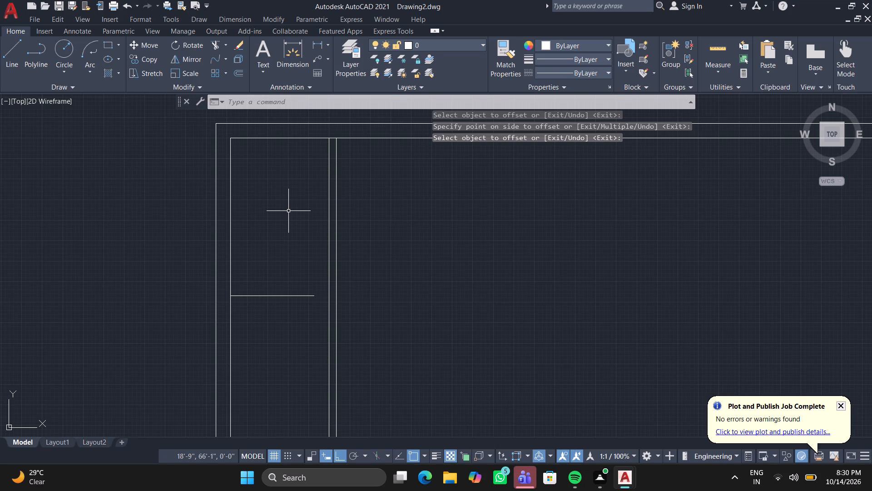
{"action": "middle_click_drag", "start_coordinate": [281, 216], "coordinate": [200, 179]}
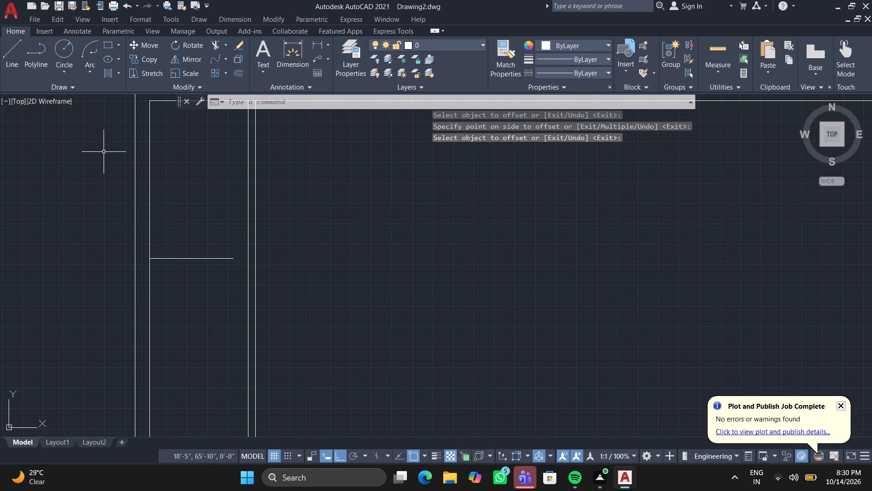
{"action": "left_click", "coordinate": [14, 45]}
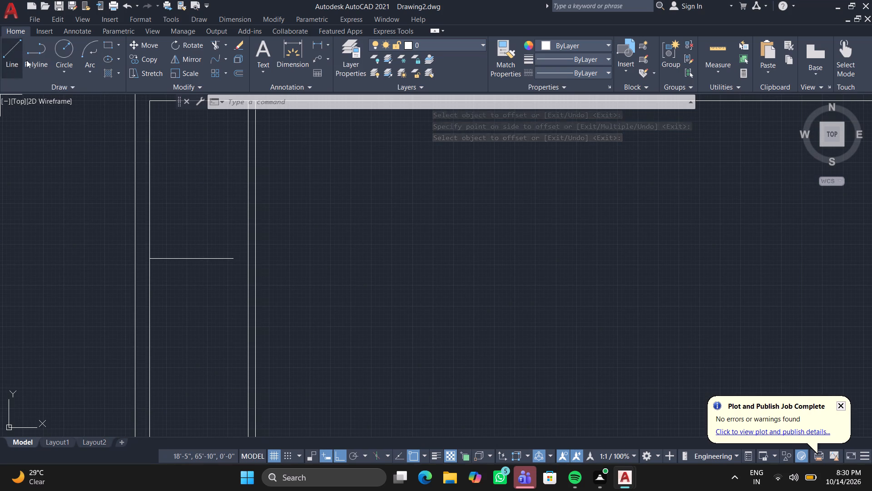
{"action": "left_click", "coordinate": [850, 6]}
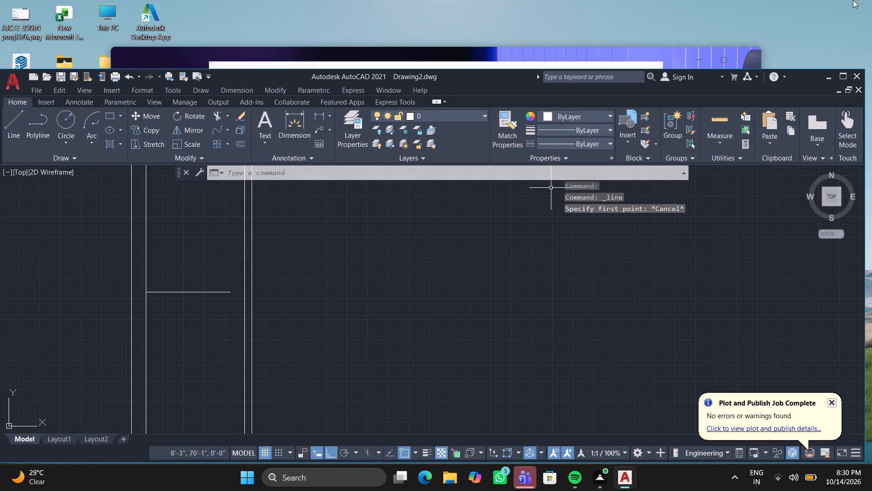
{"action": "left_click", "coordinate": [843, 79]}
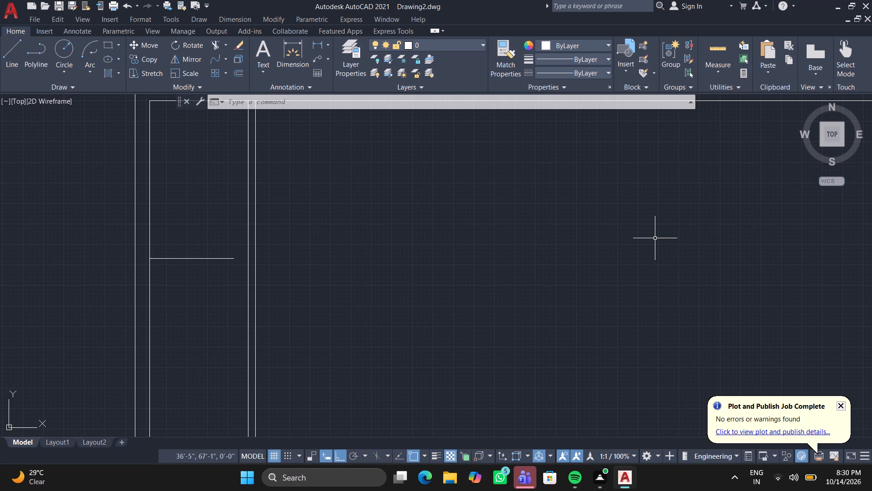
Draw a horizontal line about 12'-7" long rightward from the short offset line's right end, crossing the vertical partition.
{"action": "key", "text": "l"}
{"action": "key", "text": "Return"}
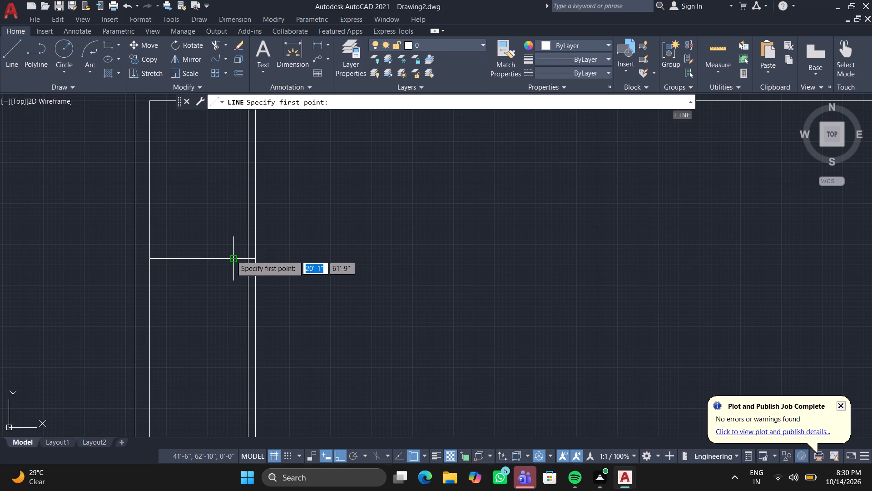
{"action": "left_click", "coordinate": [231, 258]}
{"action": "left_click", "coordinate": [481, 274]}
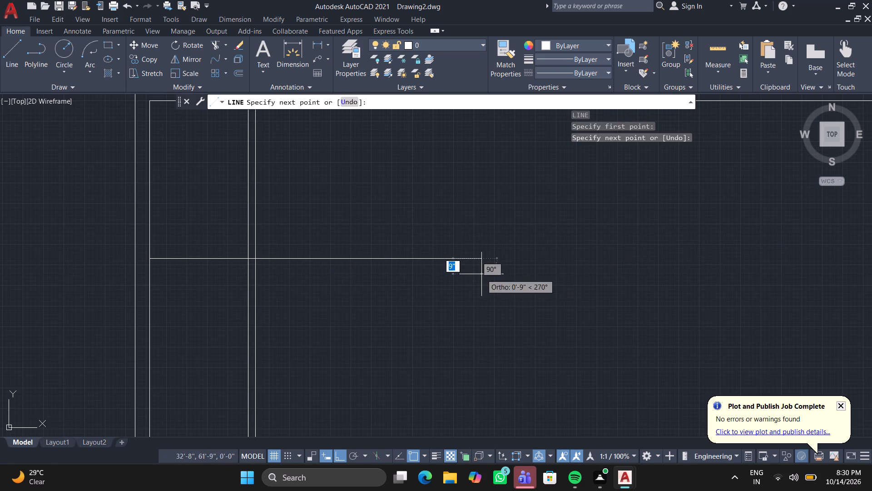
{"action": "key", "text": "Escape"}
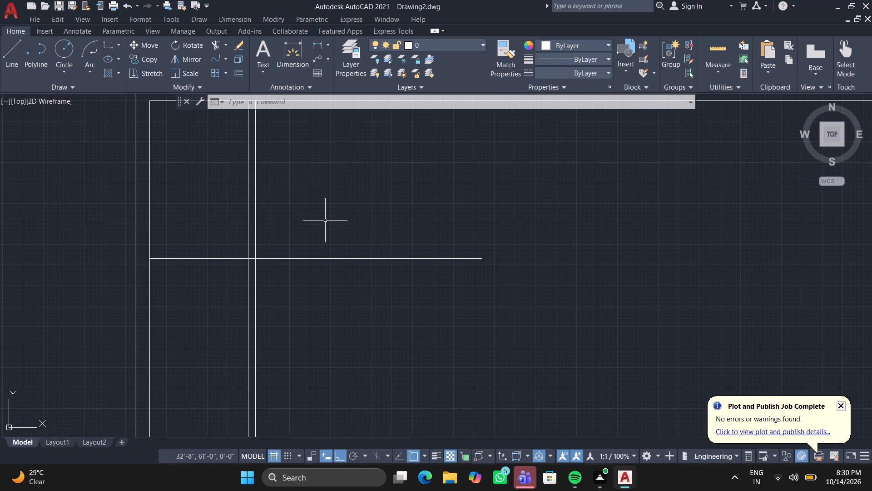
Offset both segments of the interior horizontal line 4.5" downward to form a partition wall.
{"action": "scroll", "coordinate": [322, 225], "scroll_direction": "down", "scroll_amount": 1}
{"action": "middle_click_drag", "start_coordinate": [322, 227], "coordinate": [353, 185]}
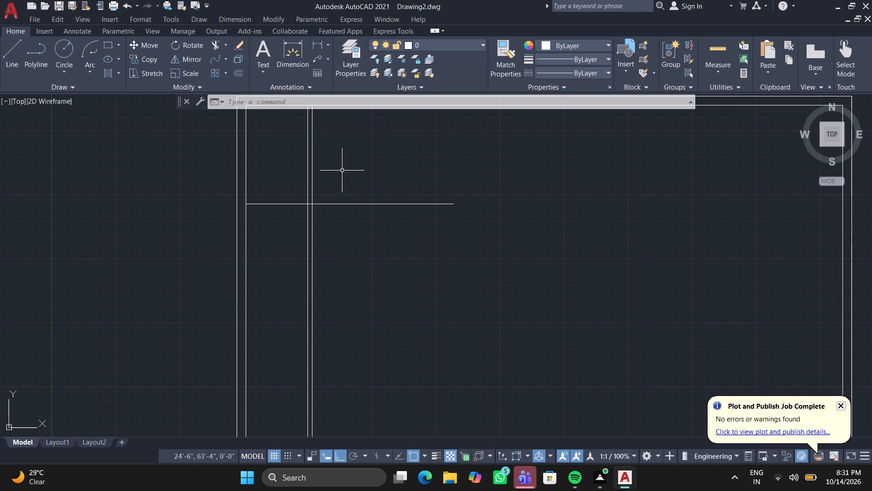
{"action": "middle_click_drag", "start_coordinate": [342, 169], "coordinate": [366, 161]}
{"action": "key", "text": "o"}
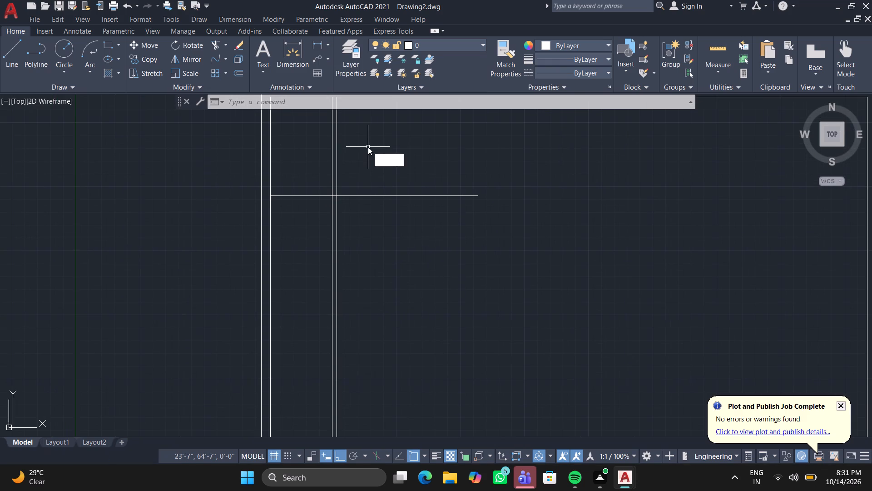
{"action": "key", "text": "Return"}
{"action": "type", "text": "4.5\""}
{"action": "key", "text": "Return"}
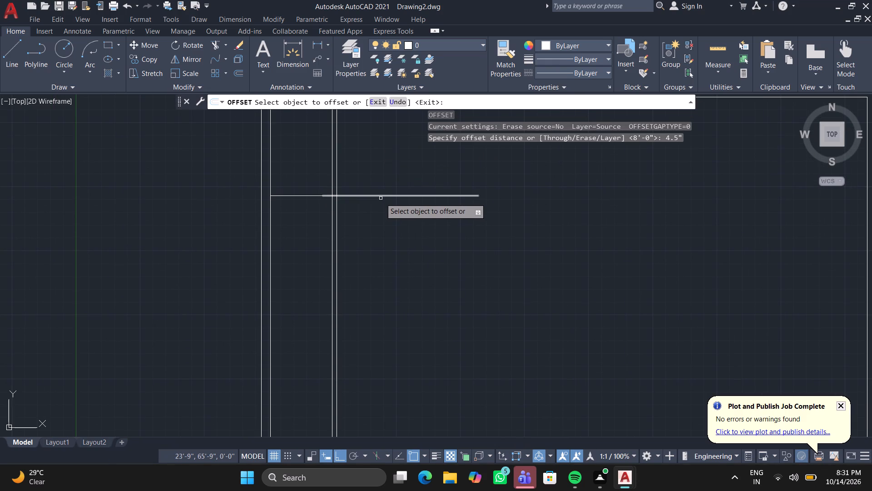
{"action": "left_click", "coordinate": [381, 195]}
{"action": "left_click", "coordinate": [377, 225]}
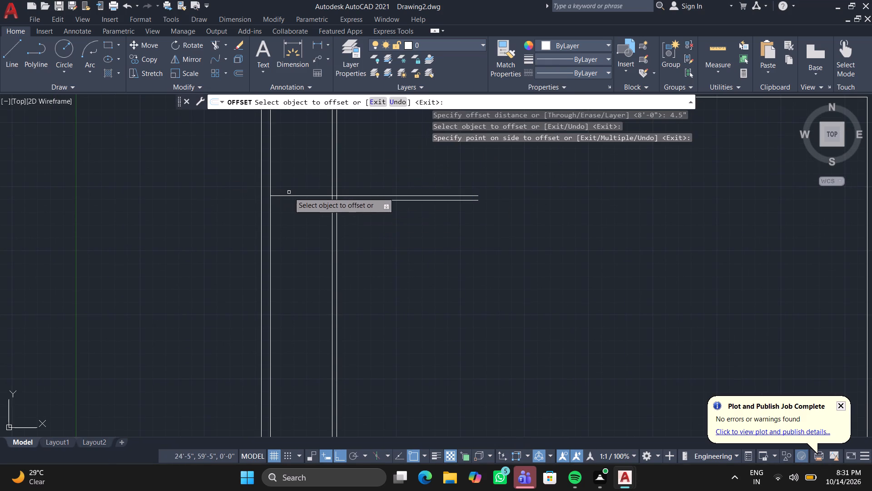
{"action": "left_click", "coordinate": [293, 196]}
{"action": "left_click", "coordinate": [290, 223]}
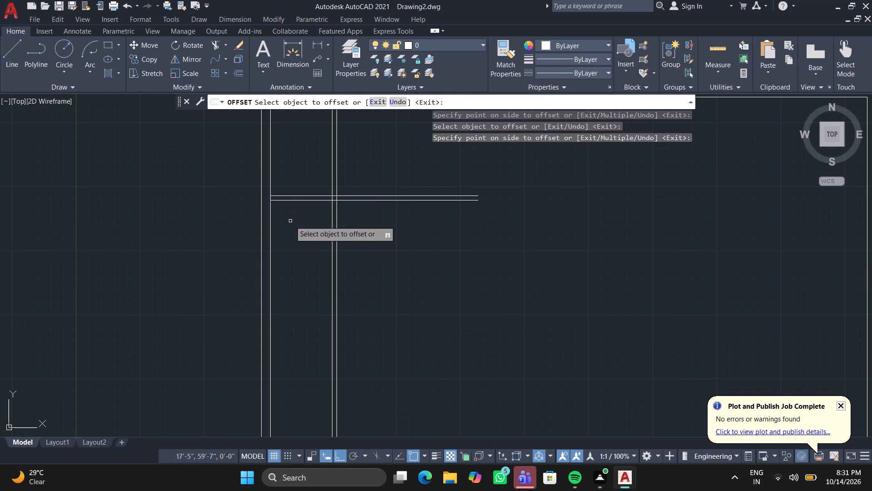
Trim the vertical and horizontal partition lines beyond their crossing, including the inner-line stubs, to form a clean corner for the top-left room.
{"action": "key", "text": "Return"}
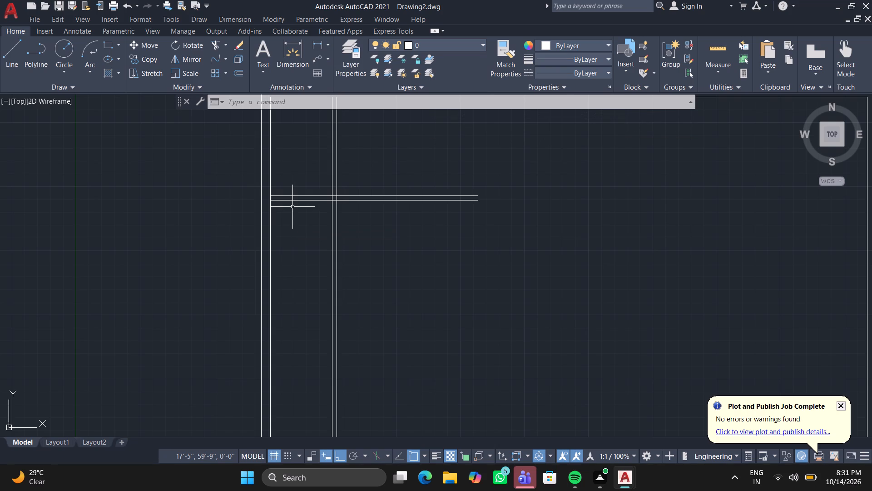
{"action": "left_click", "coordinate": [215, 44]}
{"action": "left_click_drag", "start_coordinate": [371, 175], "coordinate": [398, 256]}
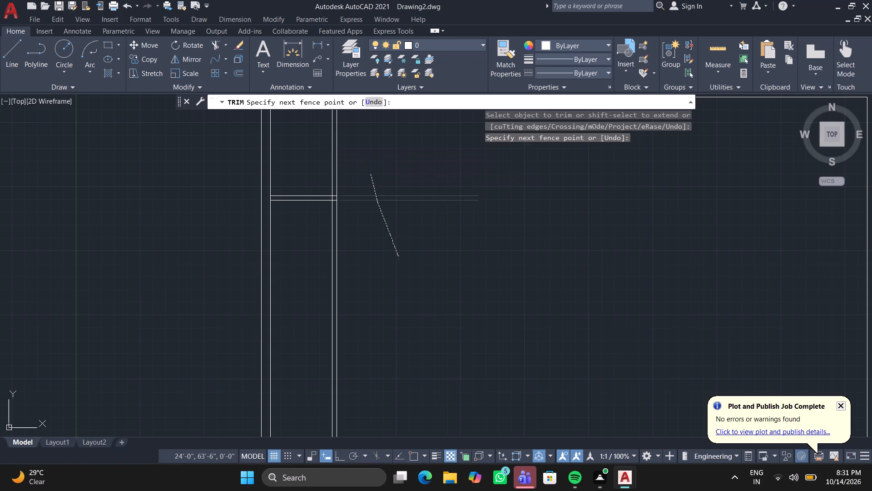
{"action": "left_click_drag", "start_coordinate": [313, 258], "coordinate": [415, 258]}
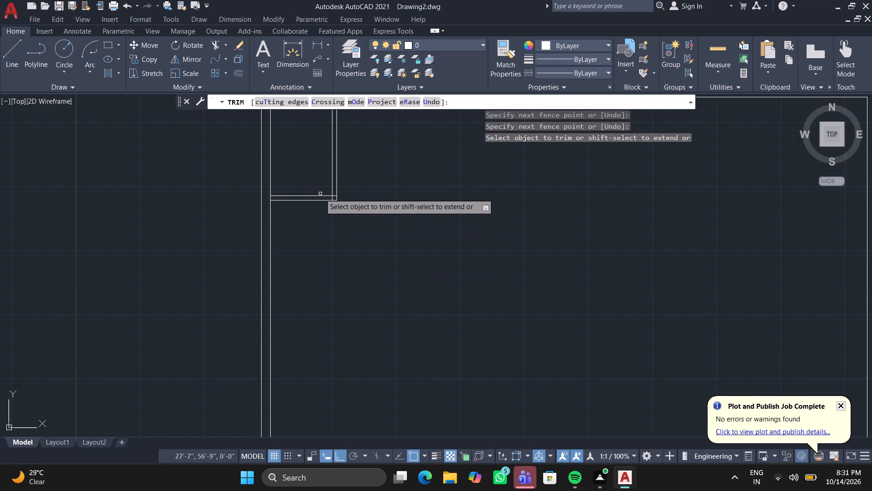
{"action": "scroll", "coordinate": [323, 197], "scroll_direction": "up", "scroll_amount": 5}
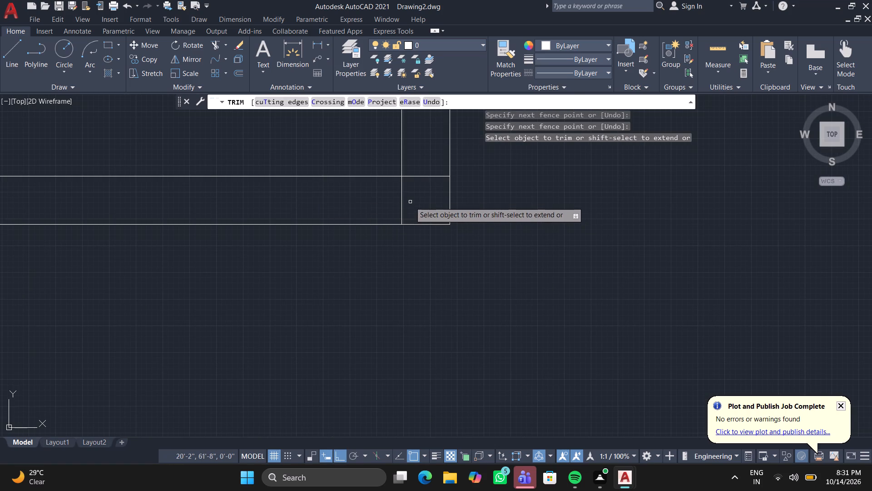
{"action": "left_click", "coordinate": [410, 202]}
{"action": "left_click", "coordinate": [352, 202]}
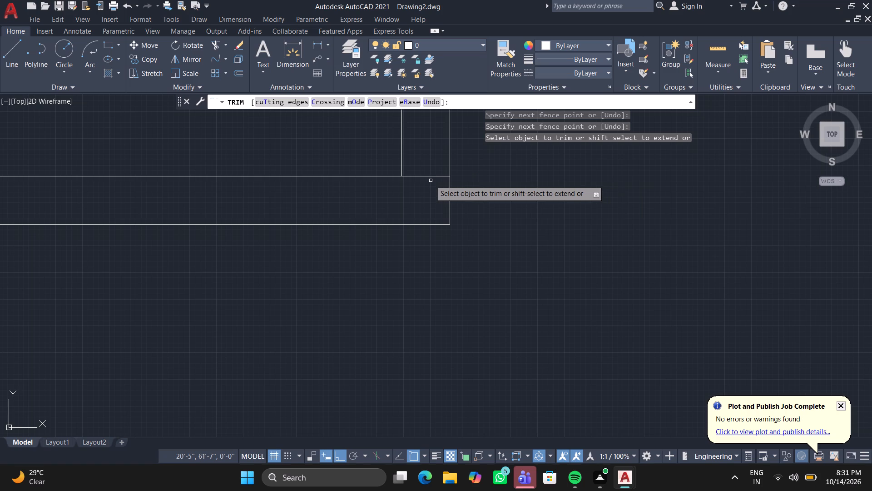
{"action": "left_click", "coordinate": [424, 186]}
{"action": "left_click", "coordinate": [423, 155]}
Trim the left and top outer walls' inner lines between the partition lines where the top-left room's partitions meet them, and finish trimming.
{"action": "scroll", "coordinate": [461, 207], "scroll_direction": "down", "scroll_amount": 3}
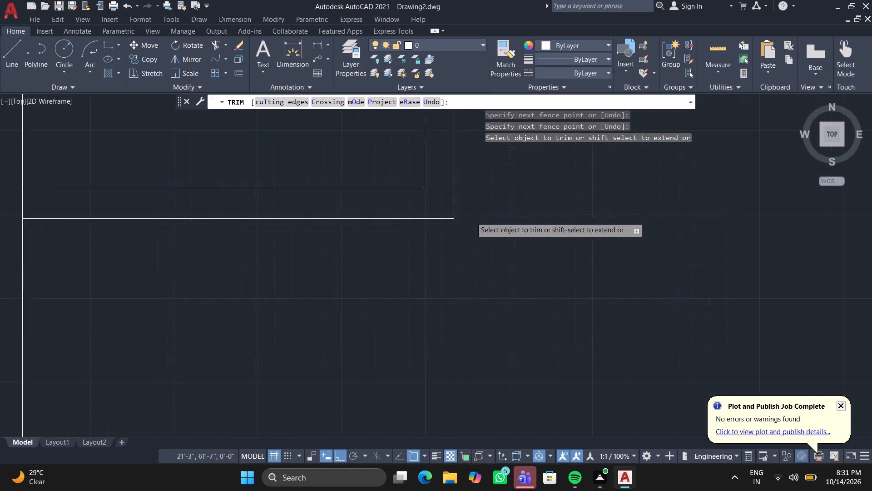
{"action": "scroll", "coordinate": [472, 218], "scroll_direction": "down", "scroll_amount": 1}
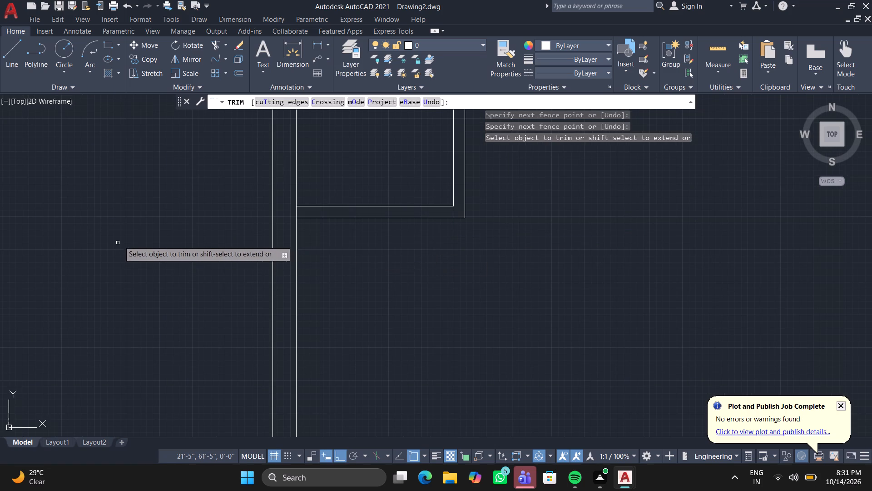
{"action": "scroll", "coordinate": [285, 212], "scroll_direction": "up", "scroll_amount": 3}
{"action": "left_click", "coordinate": [307, 208]}
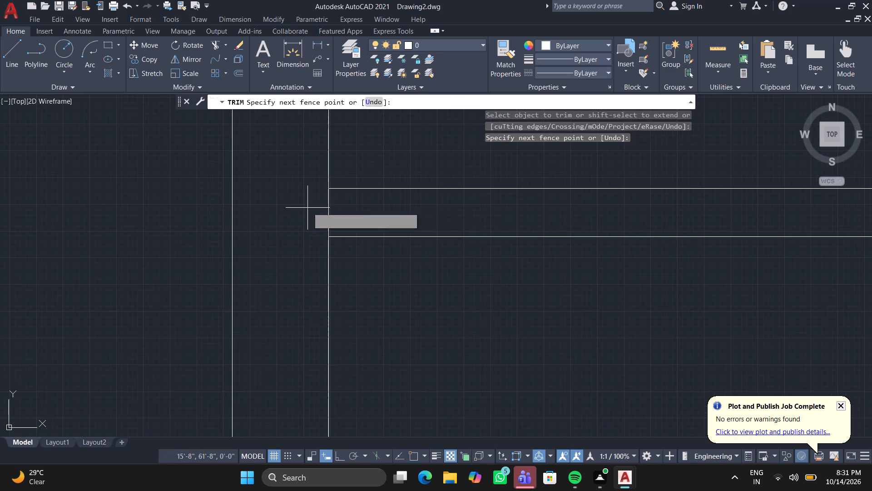
{"action": "left_click", "coordinate": [391, 205]}
{"action": "scroll", "coordinate": [385, 185], "scroll_direction": "down", "scroll_amount": 4}
{"action": "middle_click_drag", "start_coordinate": [406, 166], "coordinate": [412, 221]}
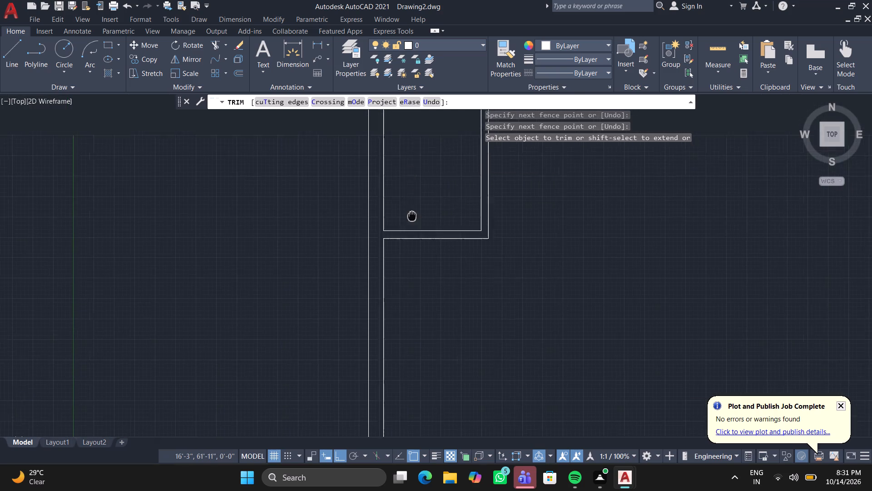
{"action": "middle_click_drag", "start_coordinate": [412, 221], "coordinate": [412, 306]}
{"action": "scroll", "coordinate": [482, 165], "scroll_direction": "up", "scroll_amount": 4}
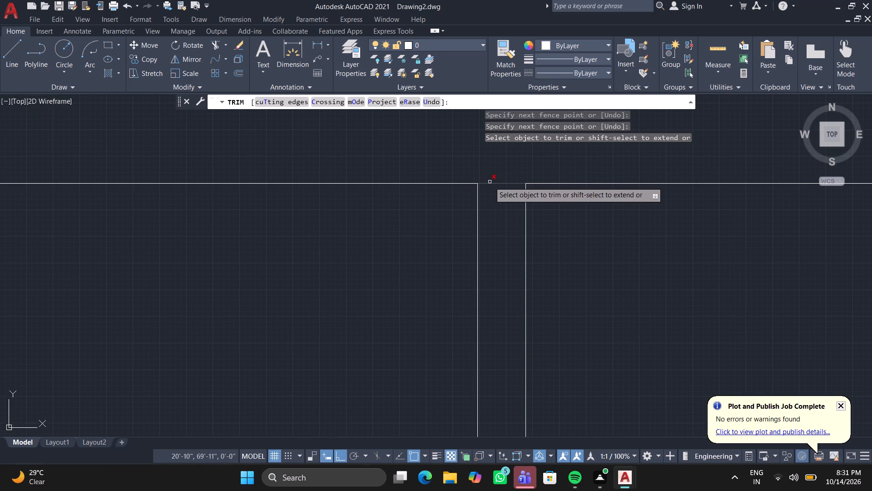
{"action": "left_click", "coordinate": [491, 181]}
{"action": "left_click", "coordinate": [499, 232]}
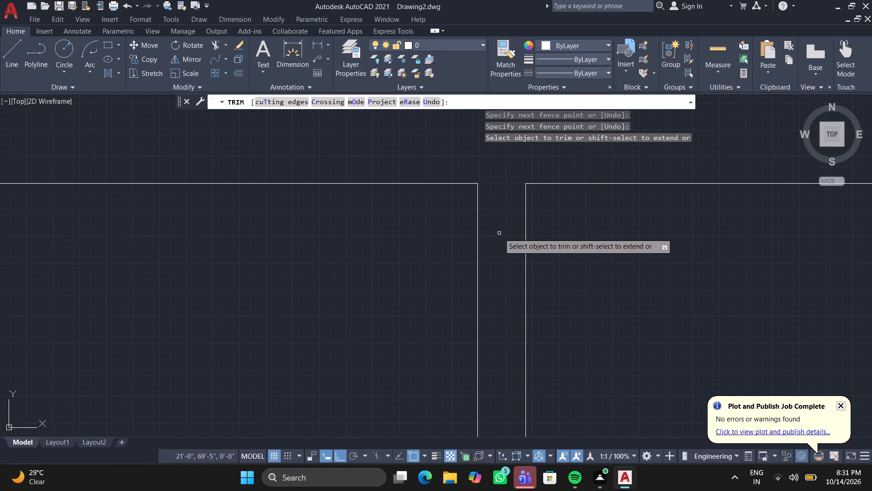
{"action": "key", "text": "Return"}
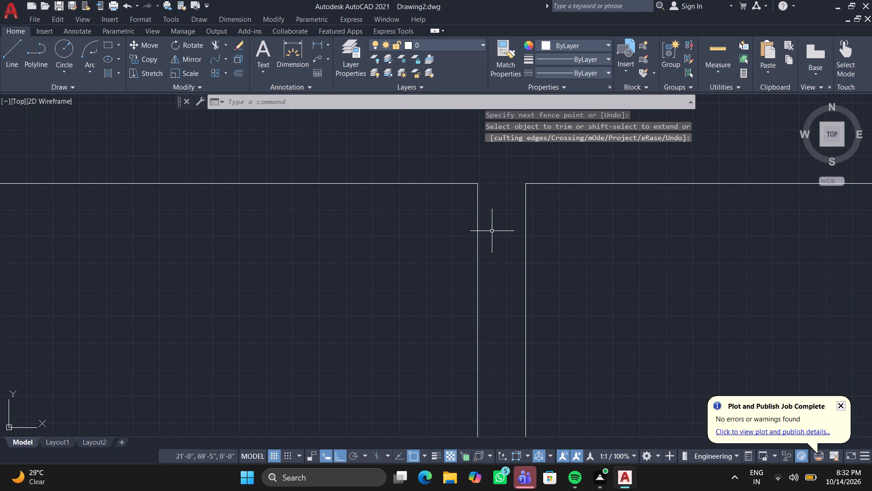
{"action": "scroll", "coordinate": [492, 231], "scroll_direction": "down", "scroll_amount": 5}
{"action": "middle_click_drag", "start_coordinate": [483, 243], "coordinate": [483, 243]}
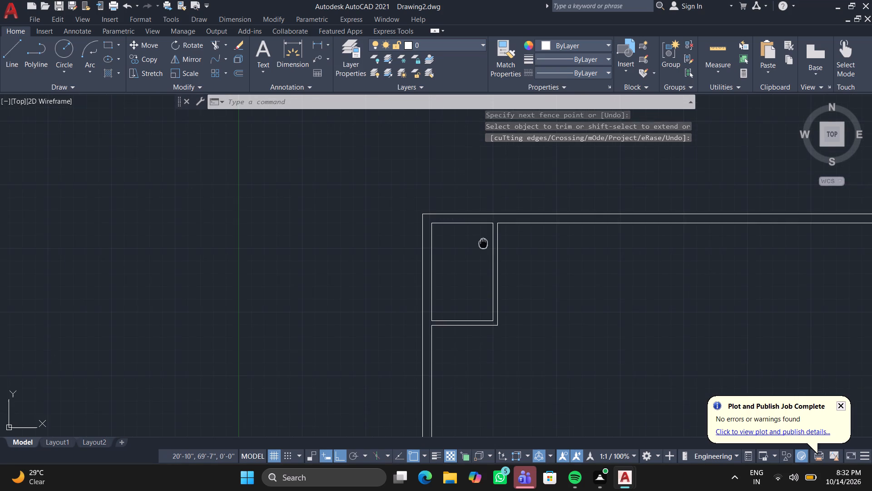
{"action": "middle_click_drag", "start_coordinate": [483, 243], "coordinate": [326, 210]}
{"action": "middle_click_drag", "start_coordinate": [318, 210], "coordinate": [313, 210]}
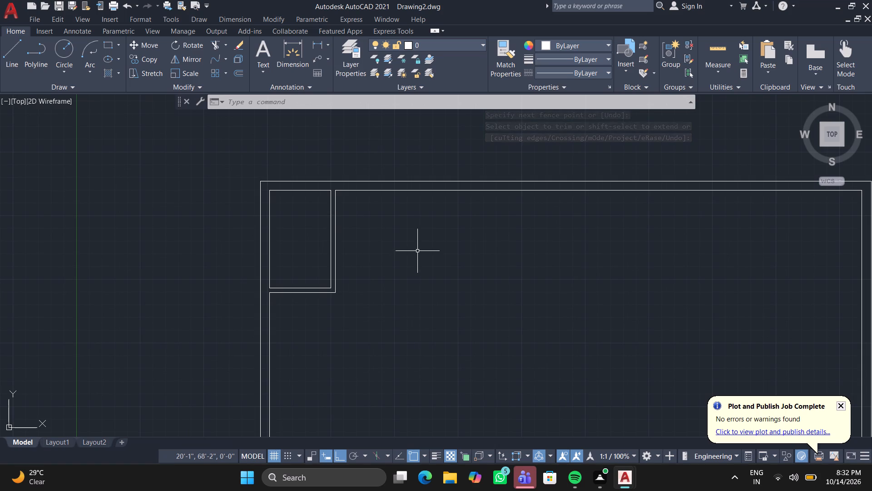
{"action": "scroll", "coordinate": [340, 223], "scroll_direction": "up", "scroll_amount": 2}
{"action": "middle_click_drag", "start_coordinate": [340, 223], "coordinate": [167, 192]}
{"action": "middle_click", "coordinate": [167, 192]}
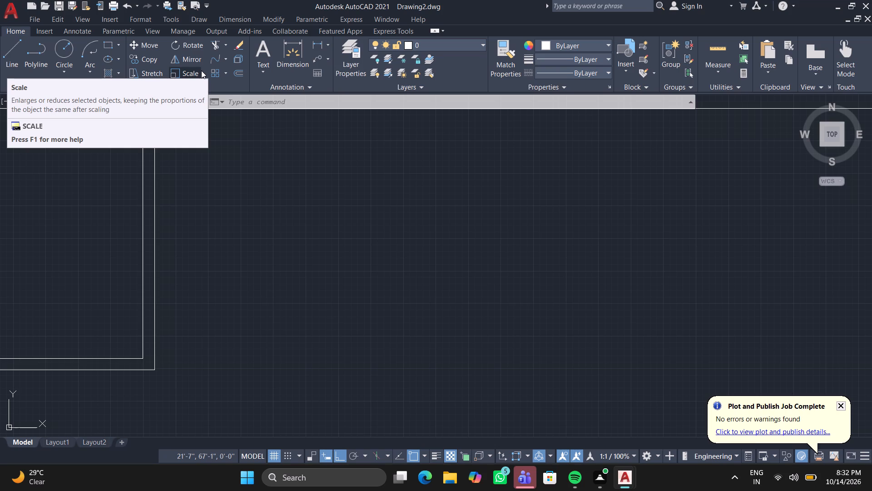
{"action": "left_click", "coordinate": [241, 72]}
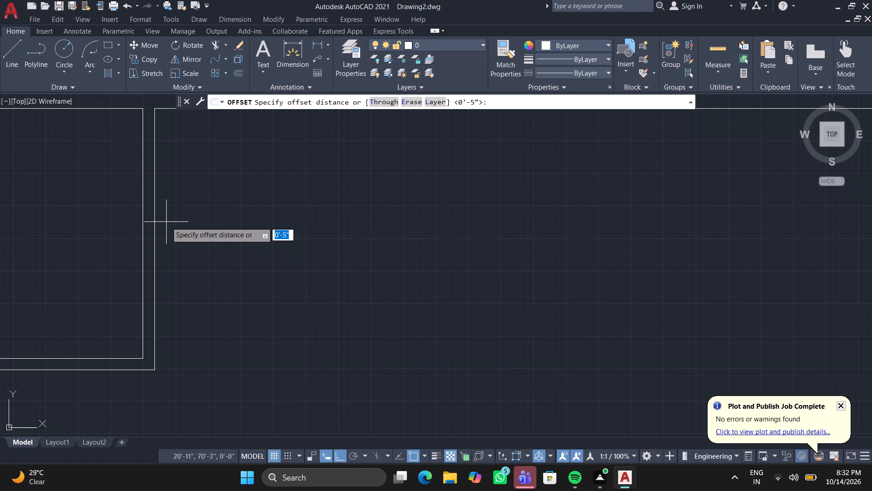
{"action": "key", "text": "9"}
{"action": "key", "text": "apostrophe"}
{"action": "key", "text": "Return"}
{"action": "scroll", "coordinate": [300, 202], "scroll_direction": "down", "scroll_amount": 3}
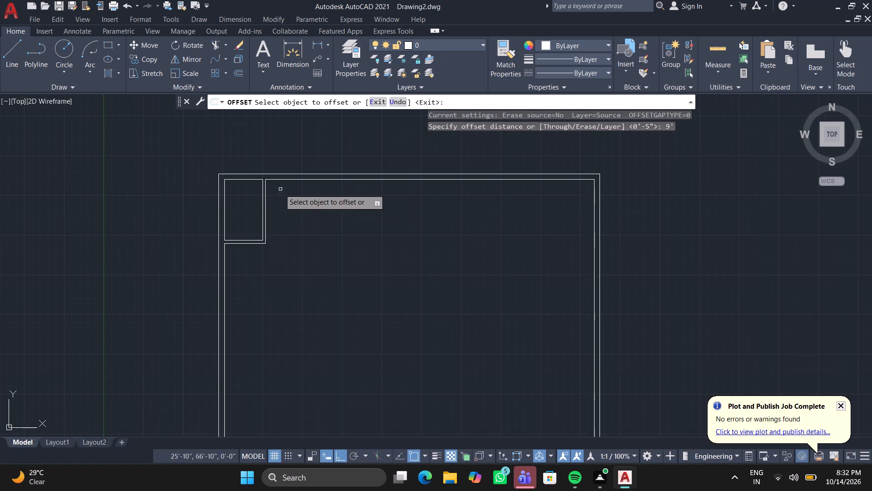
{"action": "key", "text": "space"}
Offset the right line of the top-left room's vertical partition 15' to the right, and finish offsetting.
{"action": "key", "text": "space"}
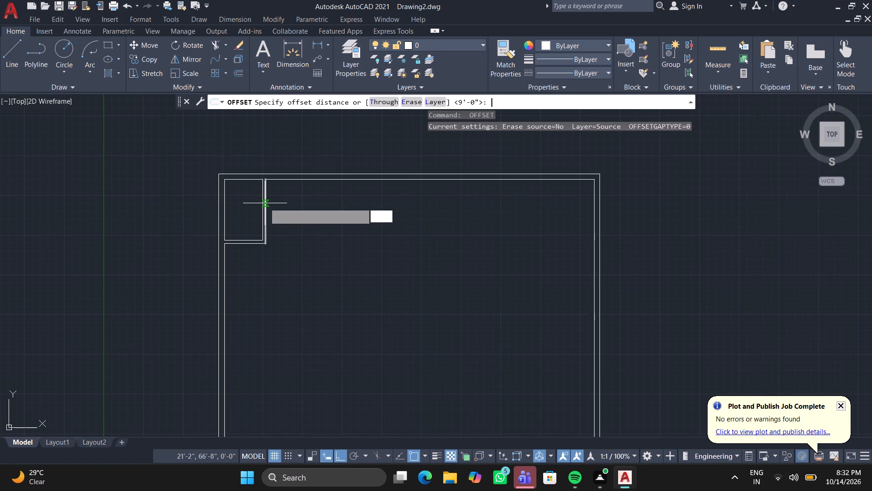
{"action": "type", "text": "15'"}
{"action": "key", "text": "Return"}
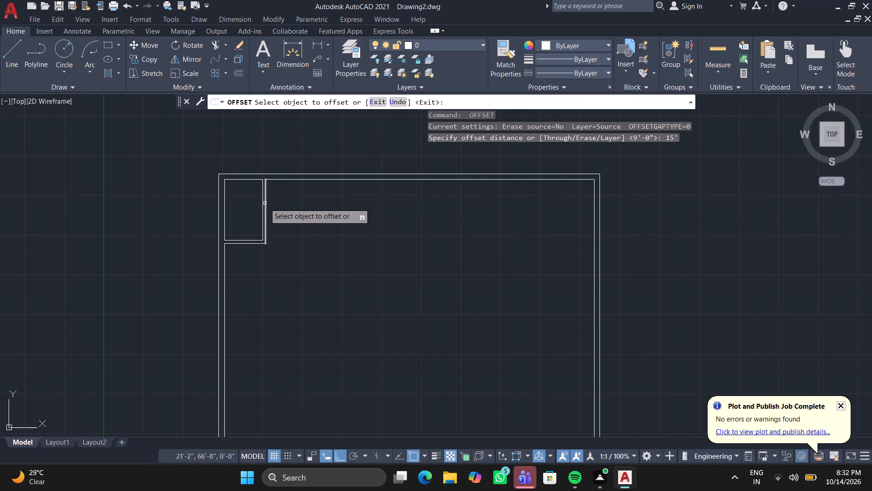
{"action": "left_click", "coordinate": [266, 205]}
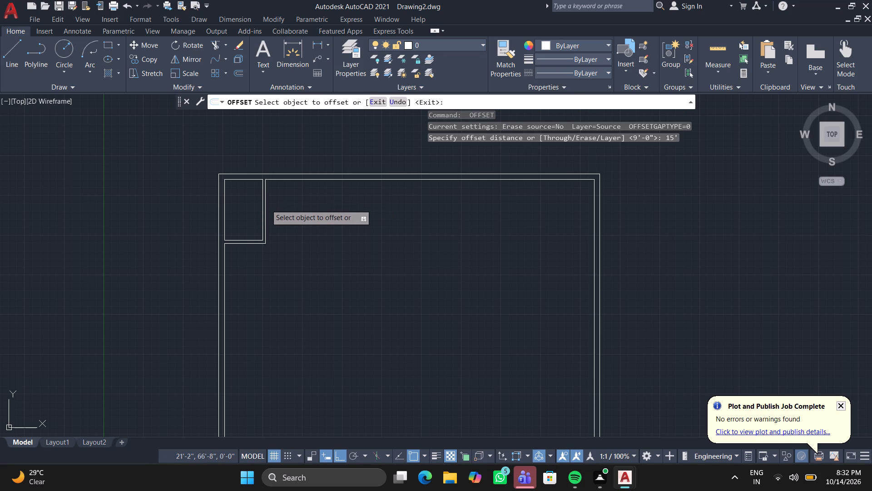
{"action": "left_click", "coordinate": [310, 205]}
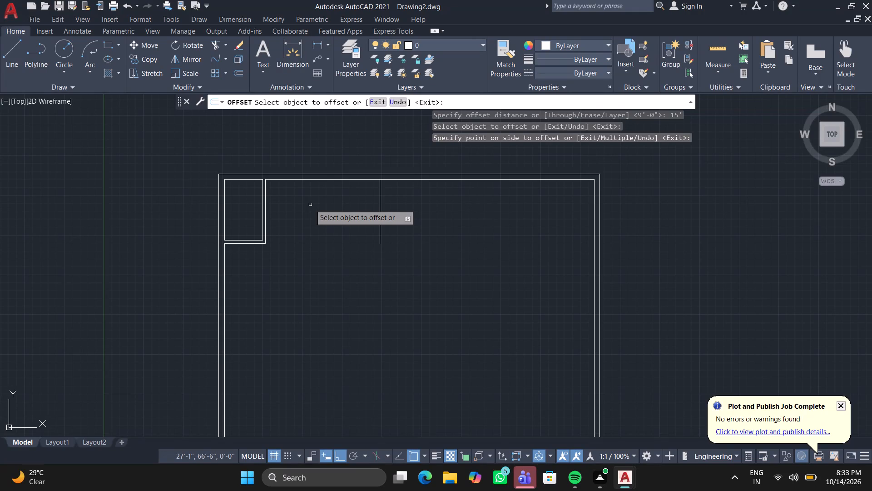
{"action": "key", "text": "space"}
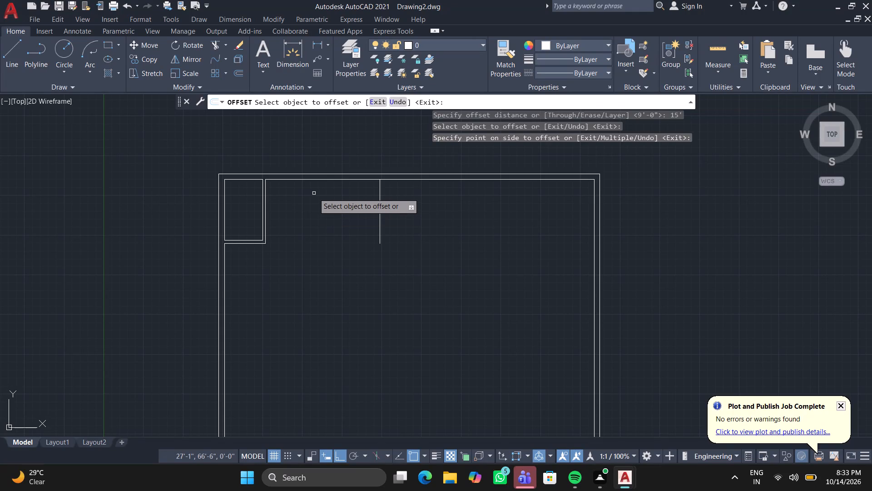
Offset the new vertical line 4.5" to the right to form a second partition wall, and finish offsetting.
{"action": "key", "text": "space"}
{"action": "type", "text": "4.5\""}
{"action": "key", "text": "Return"}
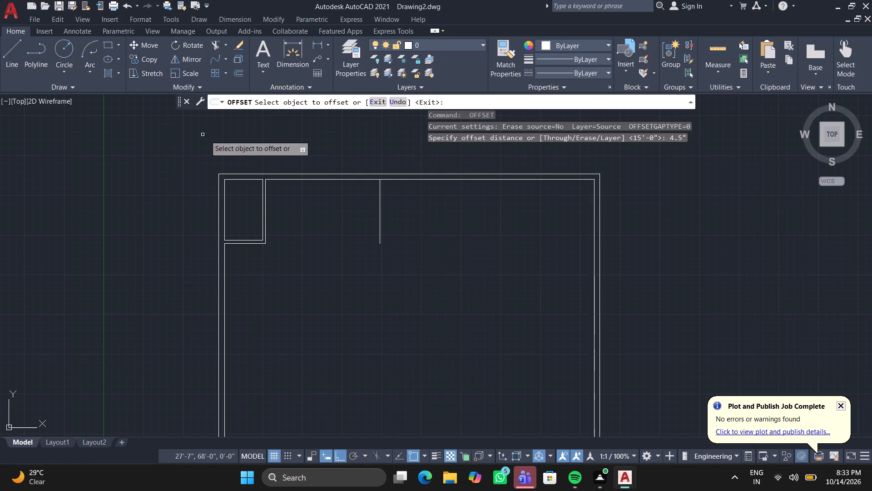
{"action": "left_click", "coordinate": [381, 194]}
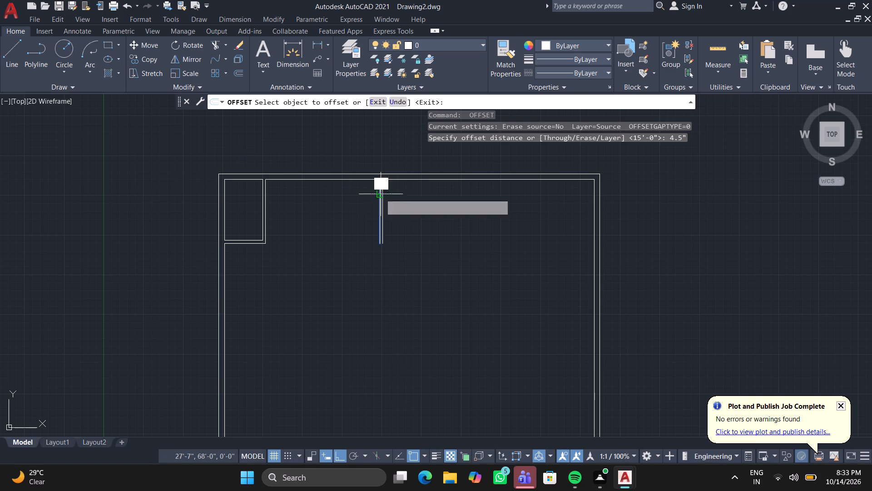
{"action": "left_click", "coordinate": [393, 191]}
{"action": "key", "text": "Return"}
Trim the top wall's inner line between the two lines of the second vertical partition, and leave trimming.
{"action": "scroll", "coordinate": [390, 189], "scroll_direction": "up", "scroll_amount": 1}
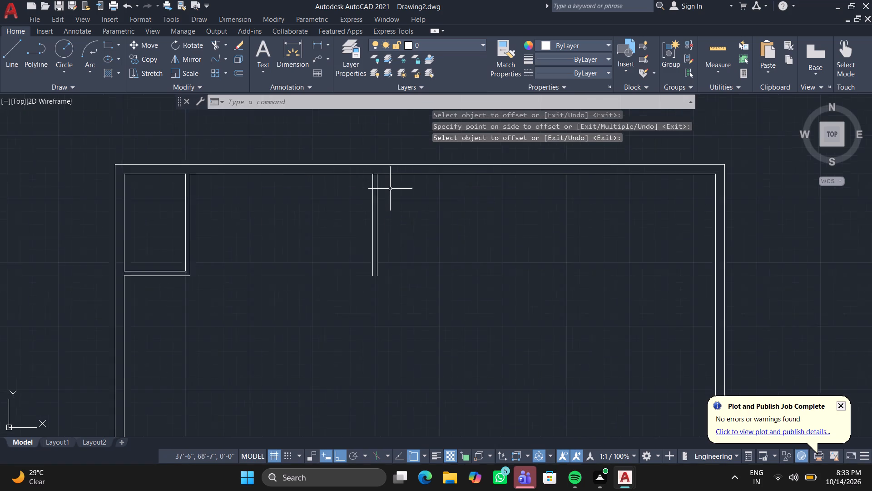
{"action": "scroll", "coordinate": [390, 188], "scroll_direction": "up", "scroll_amount": 2}
{"action": "left_click", "coordinate": [215, 47]}
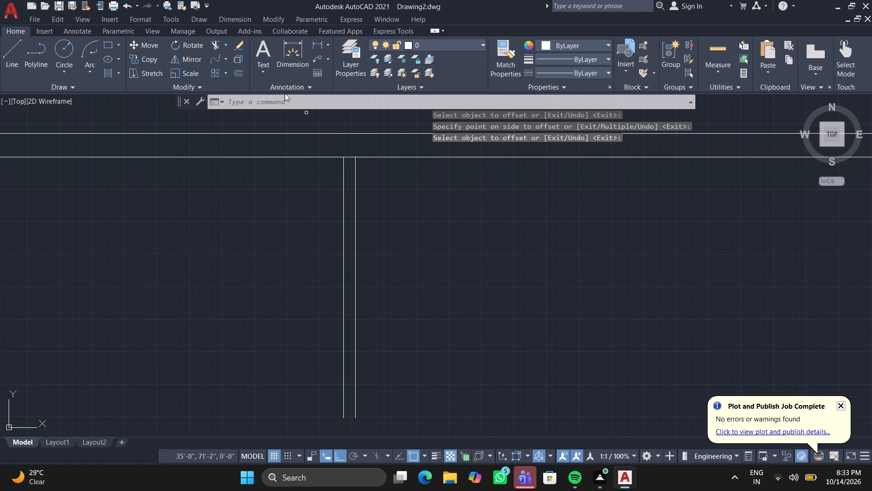
{"action": "scroll", "coordinate": [350, 160], "scroll_direction": "up", "scroll_amount": 3}
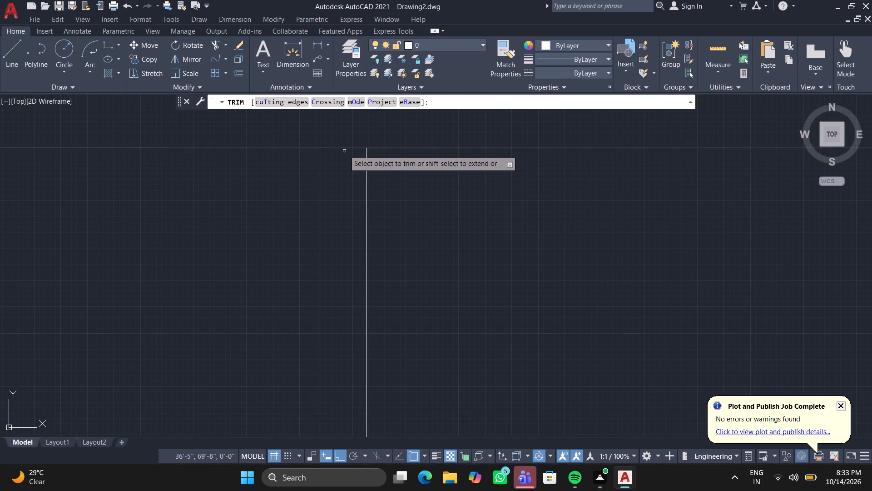
{"action": "left_click", "coordinate": [344, 145]}
{"action": "left_click", "coordinate": [346, 175]}
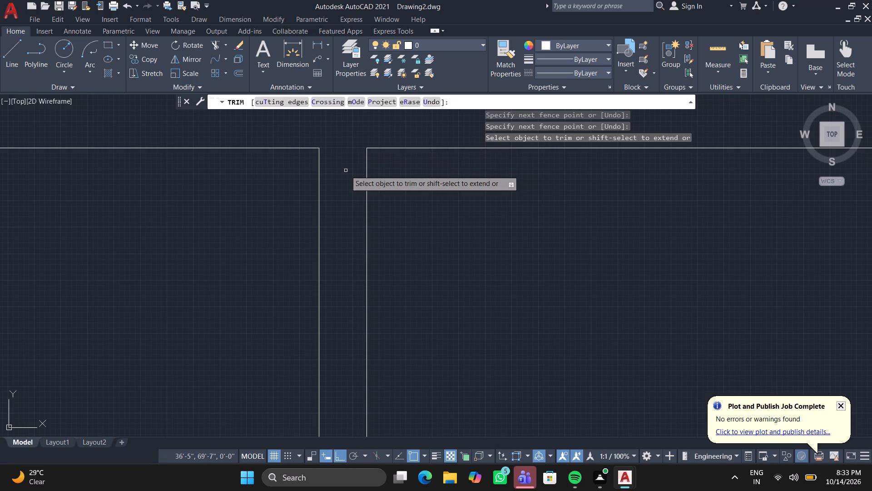
{"action": "key", "text": "Escape"}
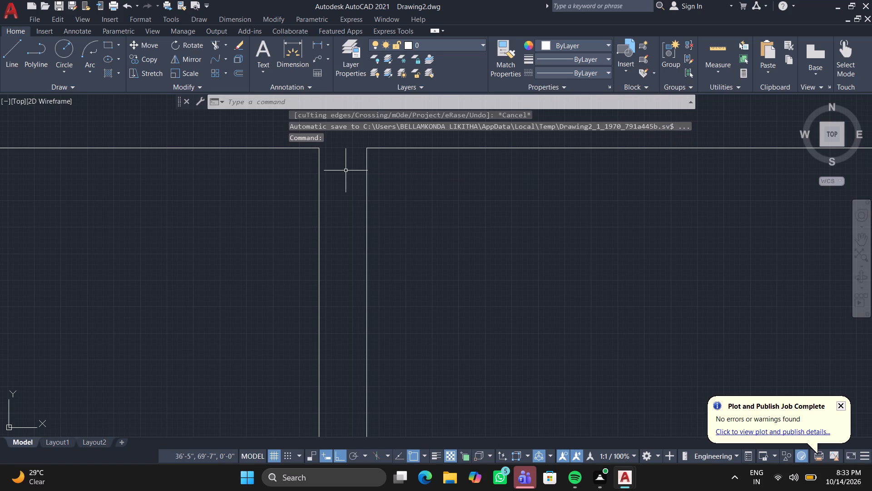
Draw a horizontal line about 15'-9" long from the top-left room's inner bottom-right corner to the second vertical partition's right line, and finish the line.
{"action": "scroll", "coordinate": [332, 159], "scroll_direction": "down", "scroll_amount": 3}
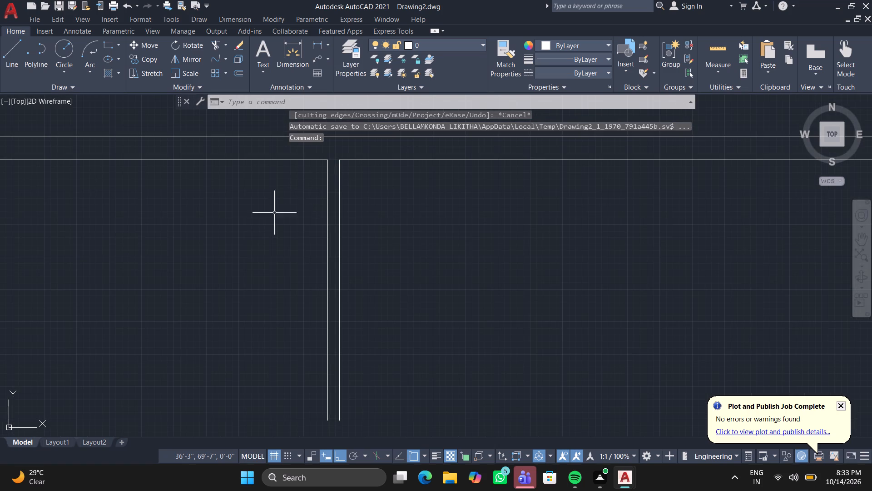
{"action": "scroll", "coordinate": [248, 227], "scroll_direction": "down", "scroll_amount": 1}
{"action": "middle_click_drag", "start_coordinate": [248, 227], "coordinate": [362, 176]}
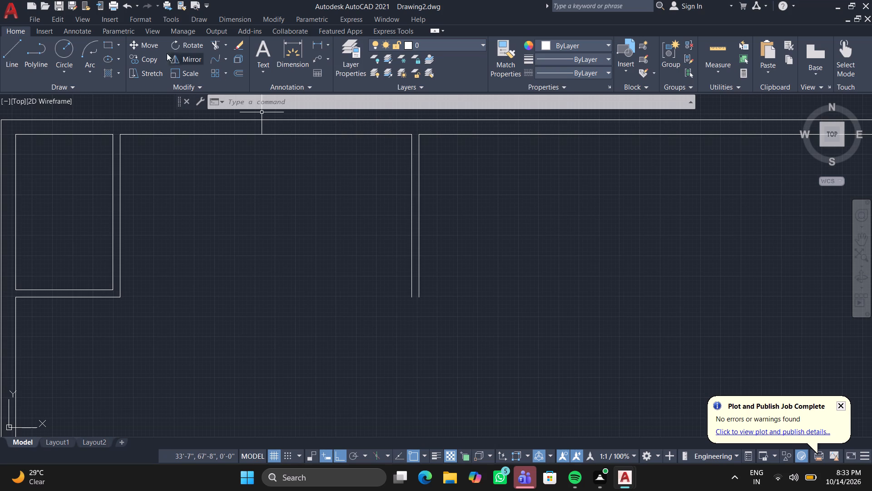
{"action": "left_click", "coordinate": [11, 42]}
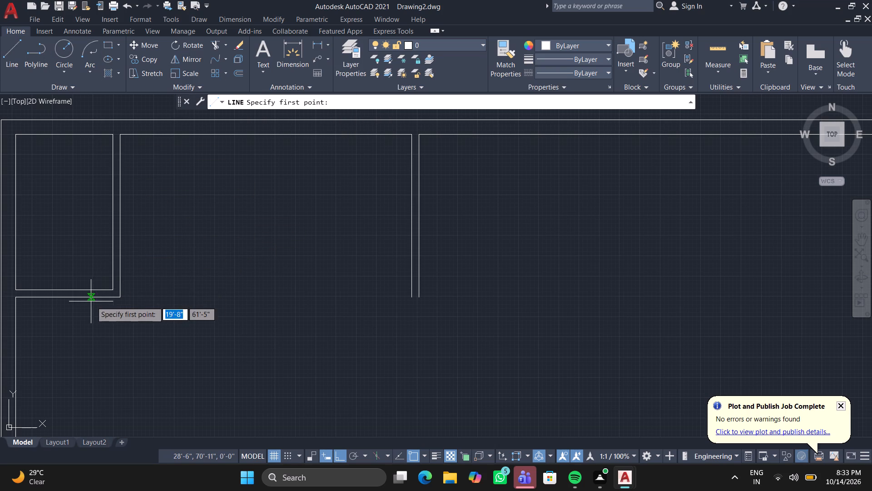
{"action": "left_click", "coordinate": [111, 289]}
{"action": "scroll", "coordinate": [413, 292], "scroll_direction": "up", "scroll_amount": 2}
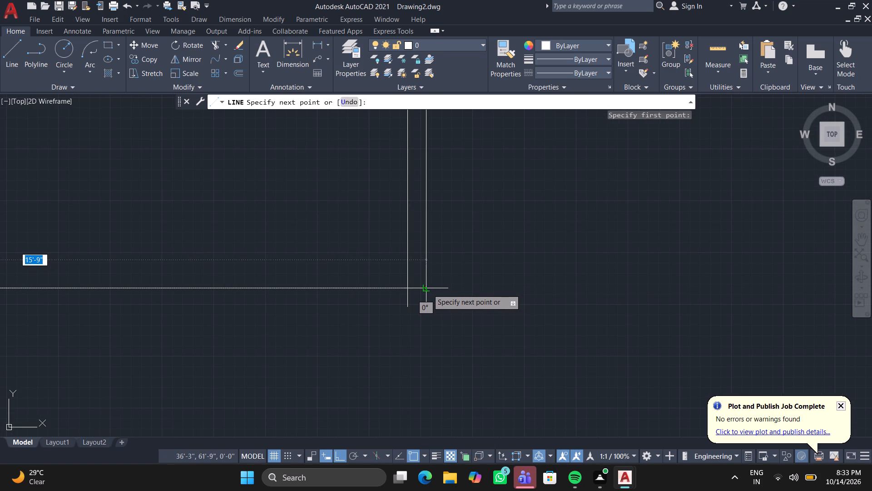
{"action": "left_click", "coordinate": [428, 289]}
{"action": "key", "text": "Escape"}
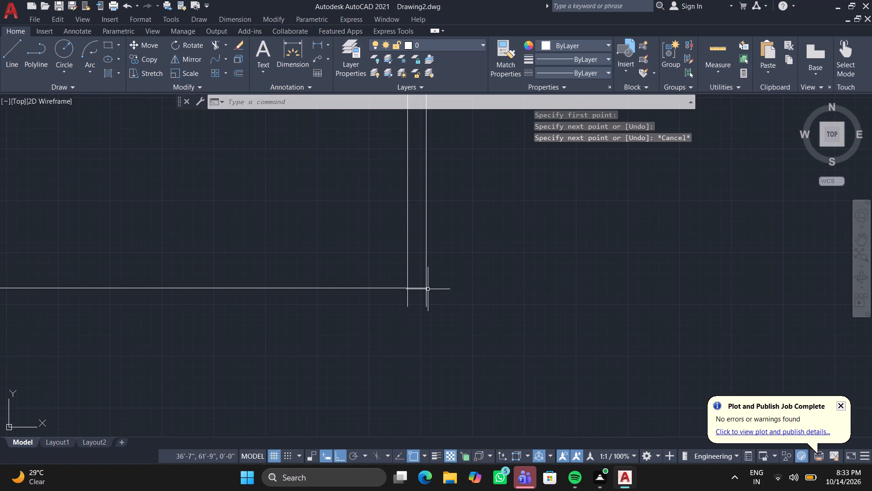
Draw a parallel line about 15'-5" long from the top-left room's outer bottom-right corner to the bottom end of the second partition's right line.
{"action": "key", "text": "l"}
{"action": "key", "text": "Return"}
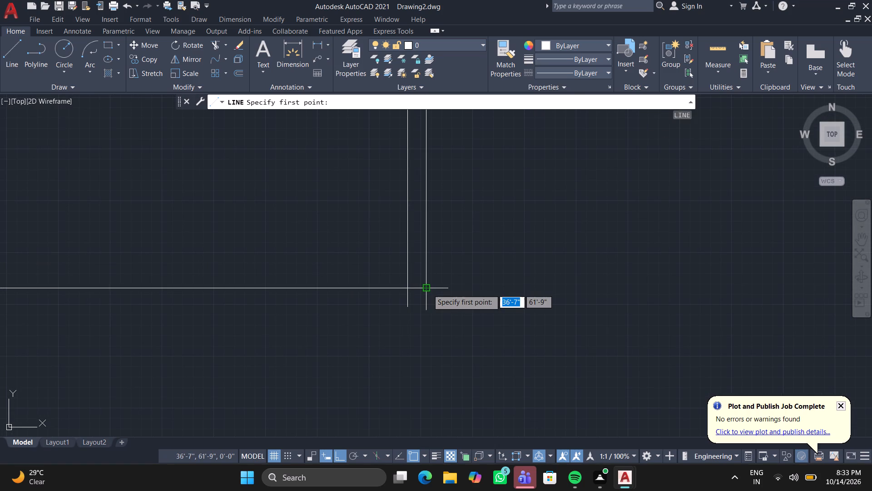
{"action": "scroll", "coordinate": [174, 318], "scroll_direction": "down", "scroll_amount": 2}
{"action": "middle_click_drag", "start_coordinate": [151, 321], "coordinate": [168, 321]}
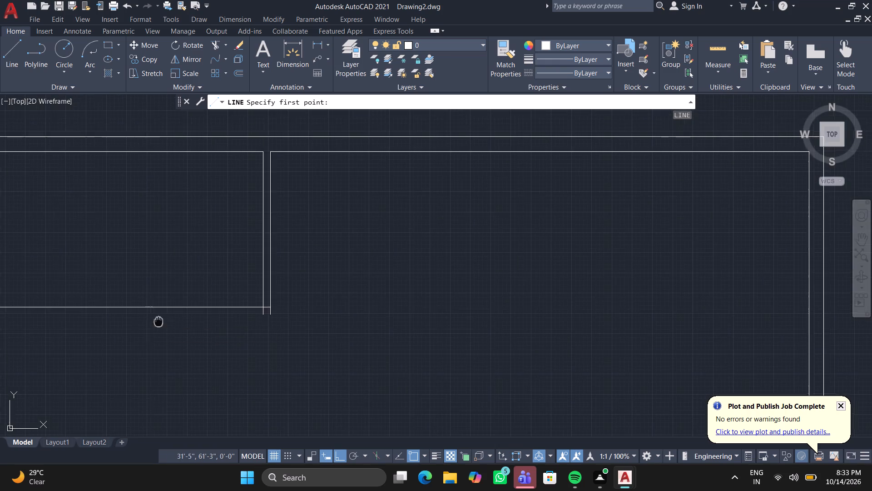
{"action": "middle_click_drag", "start_coordinate": [168, 321], "coordinate": [527, 262]}
{"action": "middle_click_drag", "start_coordinate": [542, 256], "coordinate": [553, 251]}
{"action": "scroll", "coordinate": [362, 250], "scroll_direction": "up", "scroll_amount": 3}
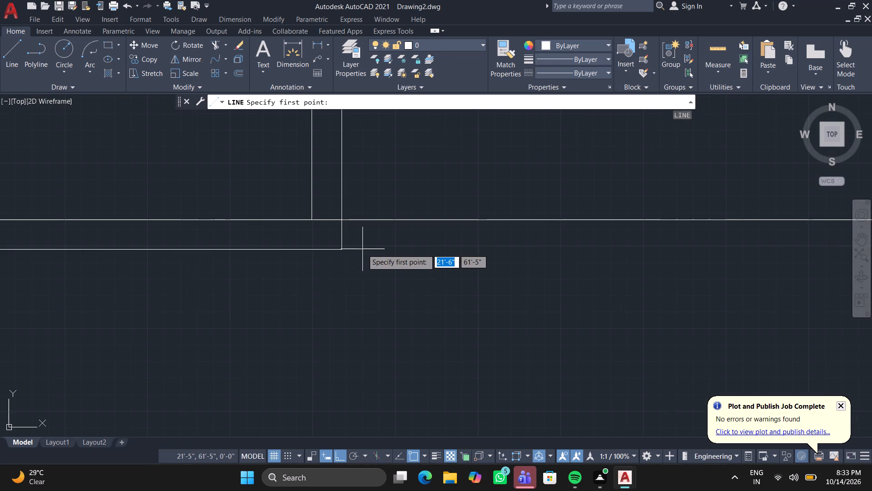
{"action": "left_click", "coordinate": [339, 249]}
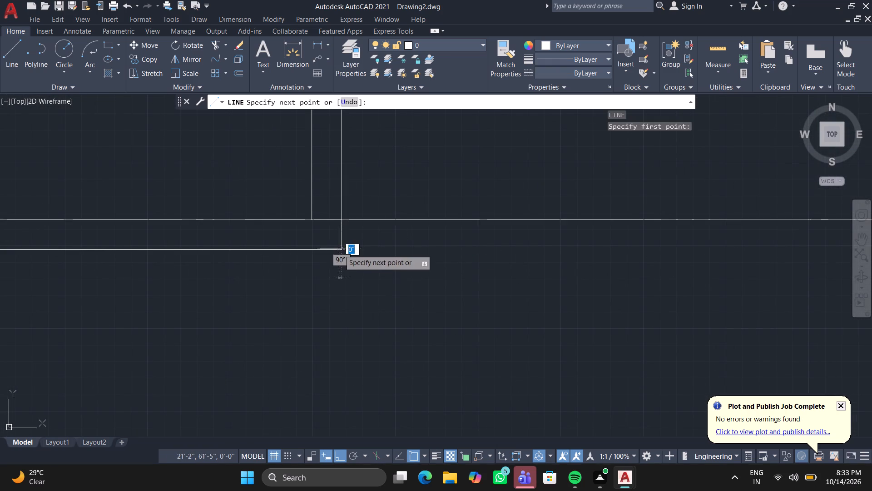
{"action": "scroll", "coordinate": [656, 300], "scroll_direction": "down", "scroll_amount": 3}
{"action": "middle_click_drag", "start_coordinate": [640, 288], "coordinate": [299, 236]}
{"action": "middle_click", "coordinate": [299, 236]}
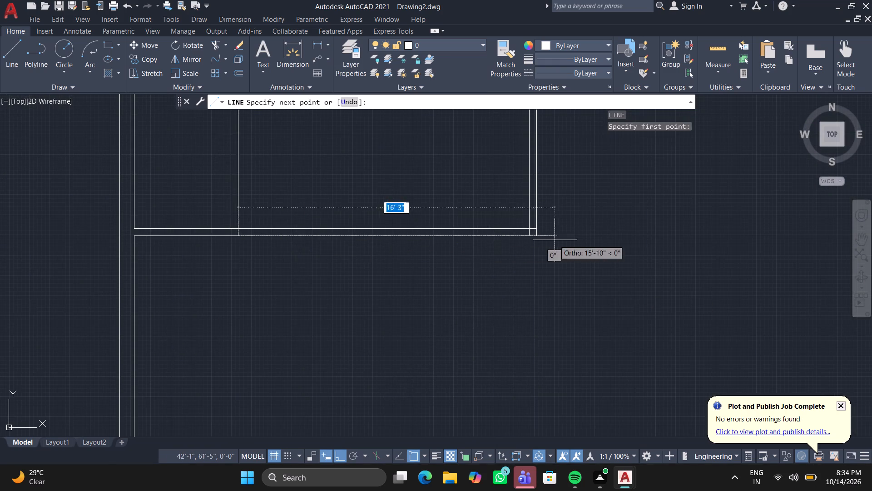
{"action": "scroll", "coordinate": [593, 231], "scroll_direction": "up", "scroll_amount": 3}
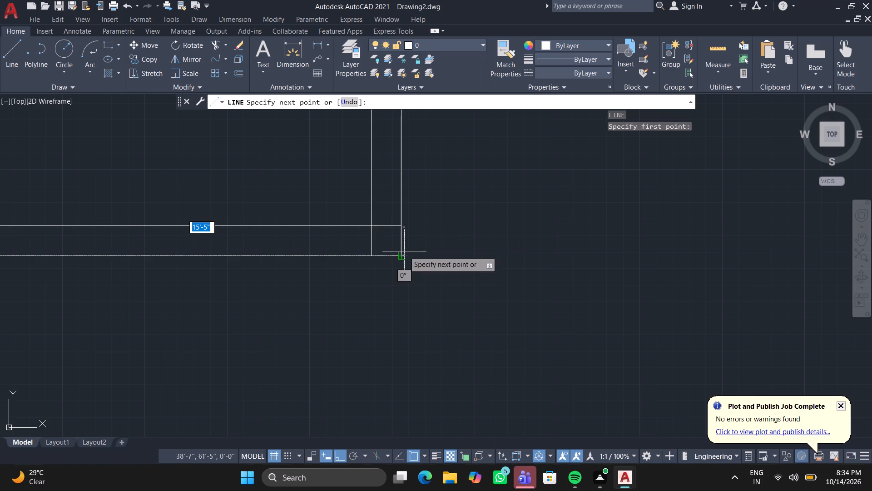
{"action": "left_click", "coordinate": [400, 256]}
{"action": "key", "text": "Return"}
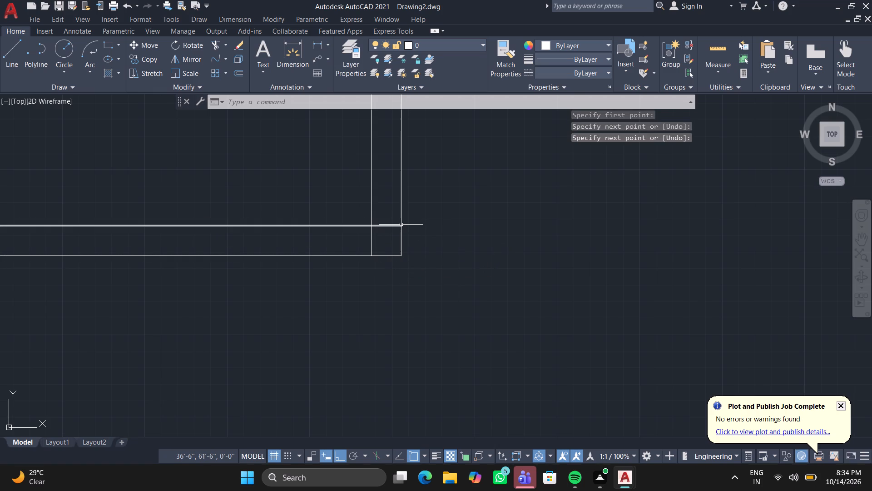
Trim the overlapping inner lines at the bottom corner of the second vertical partition.
{"action": "type", "text": "TR"}
{"action": "key", "text": "Return"}
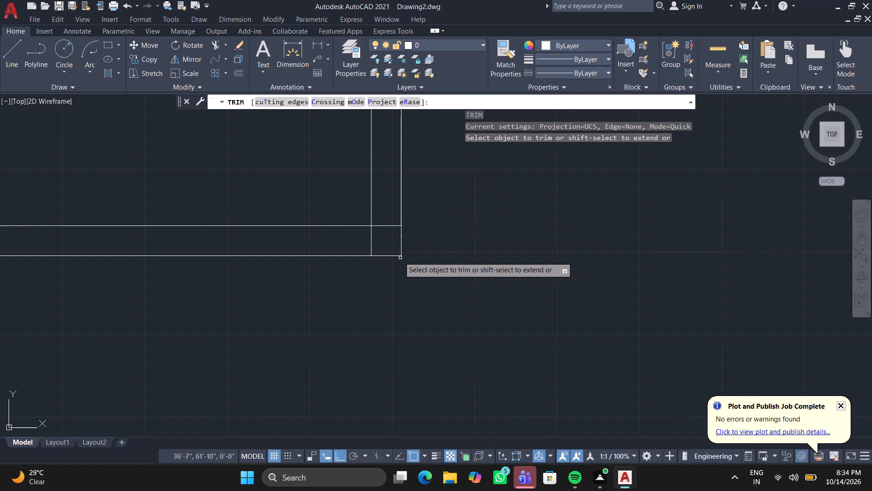
{"action": "left_click", "coordinate": [388, 220]}
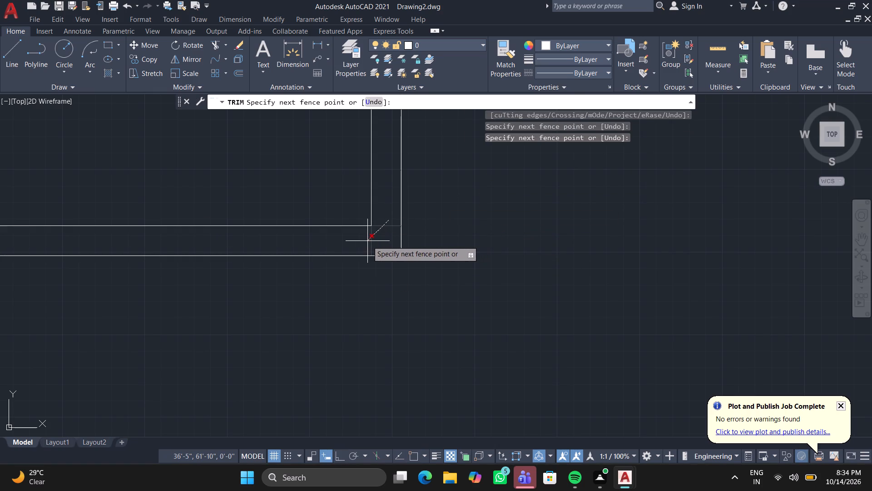
{"action": "left_click", "coordinate": [367, 241]}
Trim the lines crossing inside the junction of the first vertical partition and the horizontal partition, and finish trimming.
{"action": "scroll", "coordinate": [297, 187], "scroll_direction": "down", "scroll_amount": 3}
{"action": "middle_click_drag", "start_coordinate": [125, 150], "coordinate": [149, 160]}
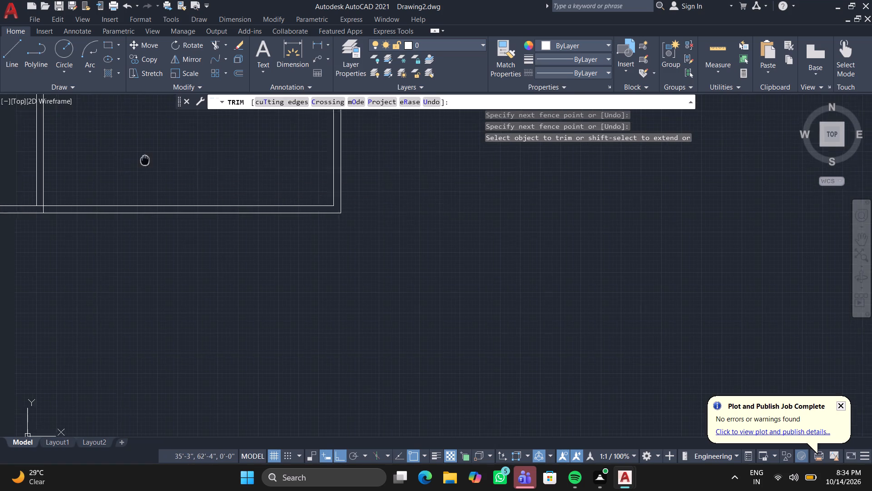
{"action": "middle_click_drag", "start_coordinate": [149, 160], "coordinate": [346, 151]}
{"action": "scroll", "coordinate": [245, 193], "scroll_direction": "up", "scroll_amount": 4}
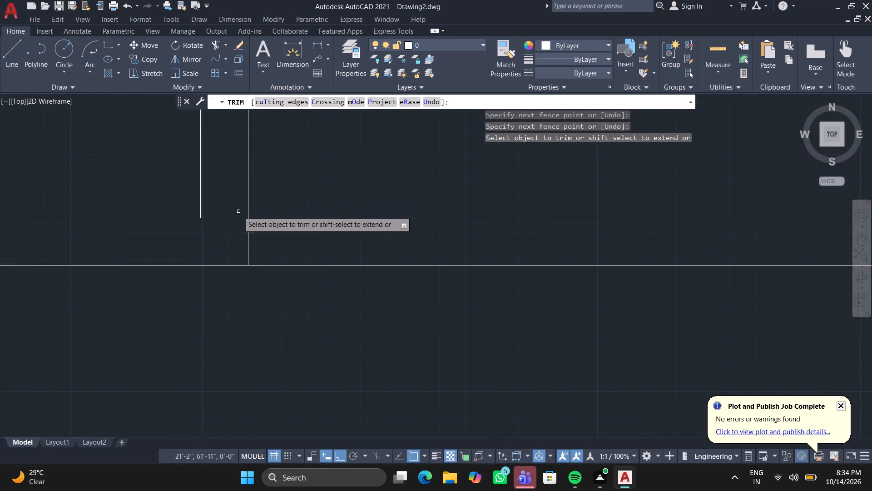
{"action": "left_click", "coordinate": [230, 217]}
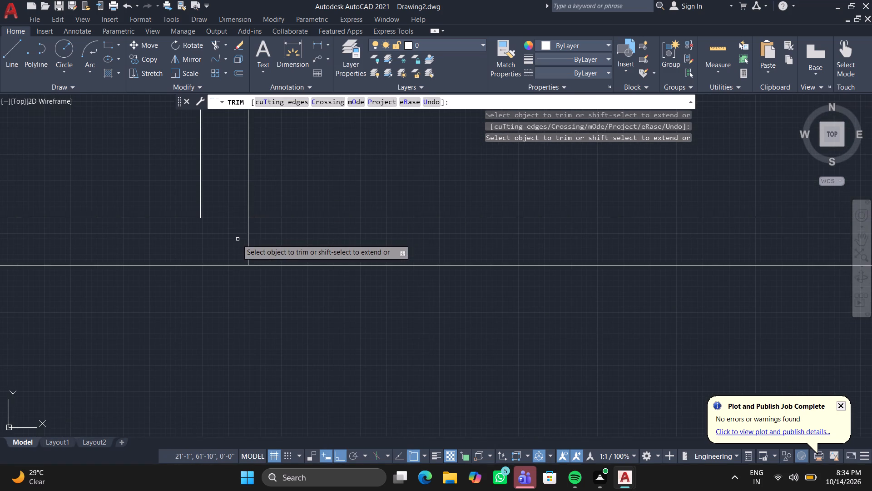
{"action": "left_click", "coordinate": [237, 239]}
{"action": "left_click", "coordinate": [326, 245]}
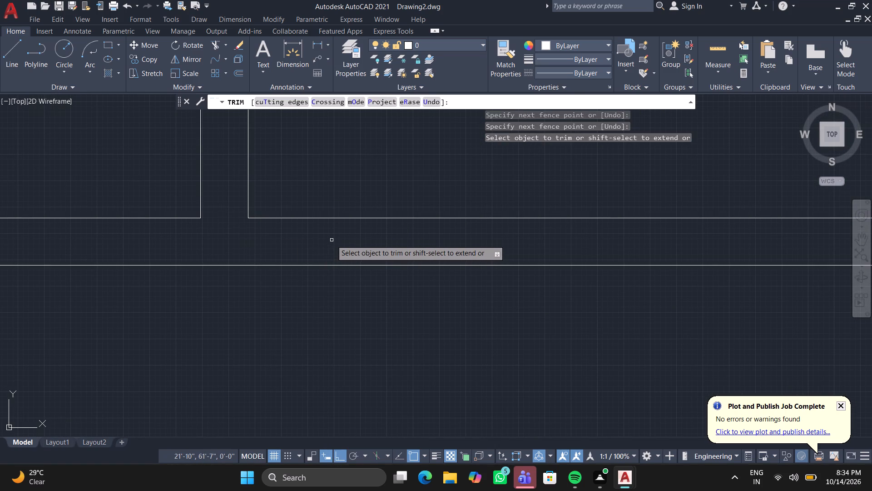
{"action": "scroll", "coordinate": [467, 183], "scroll_direction": "down", "scroll_amount": 2}
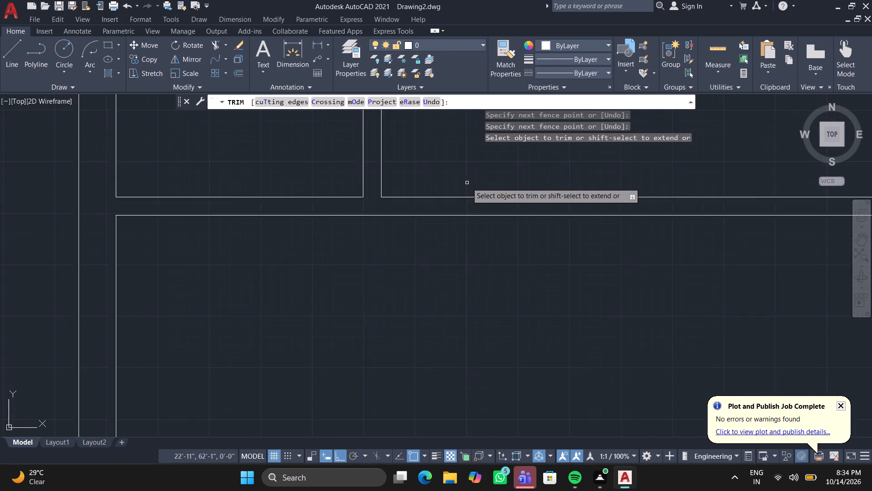
{"action": "scroll", "coordinate": [467, 183], "scroll_direction": "down", "scroll_amount": 1}
{"action": "middle_click_drag", "start_coordinate": [475, 166], "coordinate": [124, 347]}
{"action": "middle_click_drag", "start_coordinate": [332, 236], "coordinate": [147, 292]}
{"action": "key", "text": "Return"}
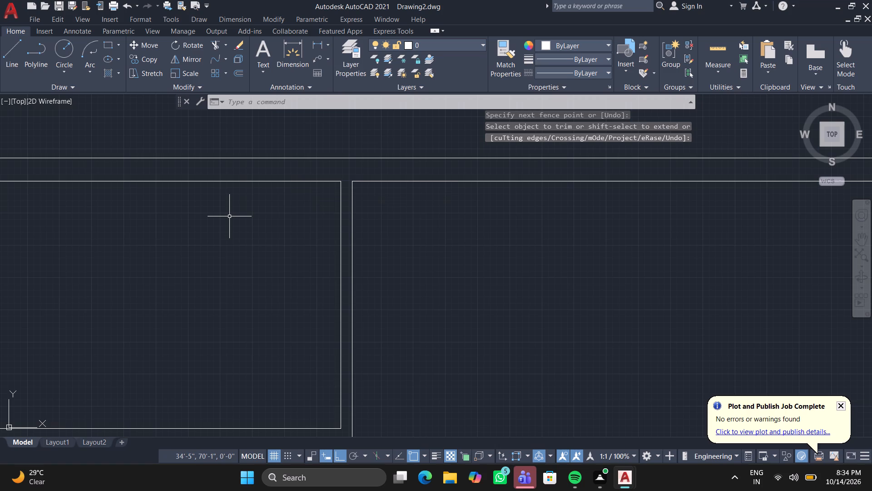
Offset both segments of the horizontal partition's lower line 15' downward, and finish offsetting.
{"action": "scroll", "coordinate": [229, 216], "scroll_direction": "down", "scroll_amount": 3}
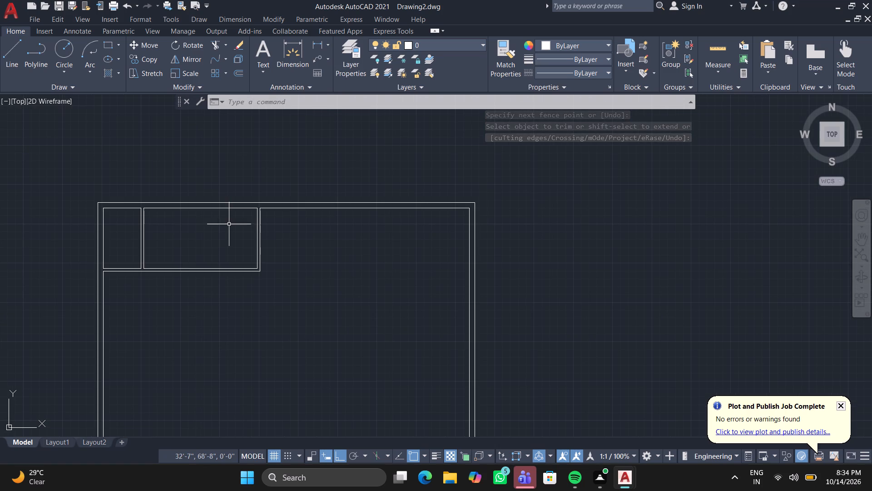
{"action": "middle_click_drag", "start_coordinate": [228, 227], "coordinate": [264, 162]}
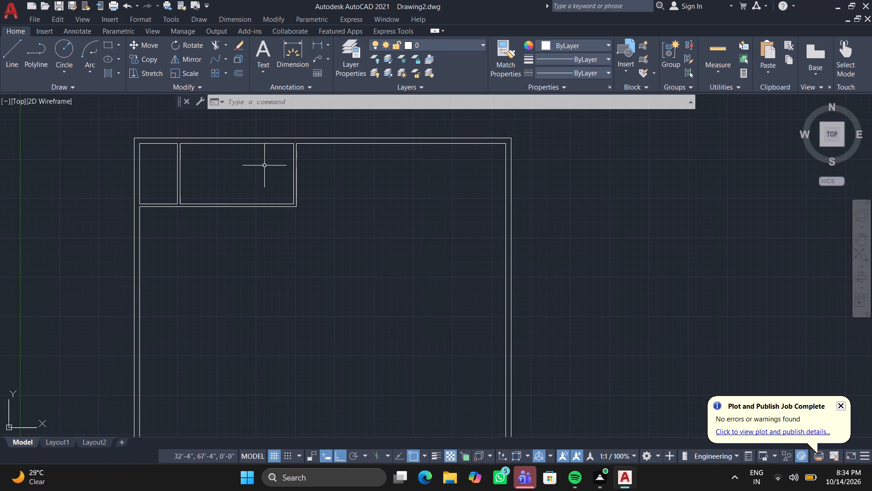
{"action": "left_click", "coordinate": [236, 73]}
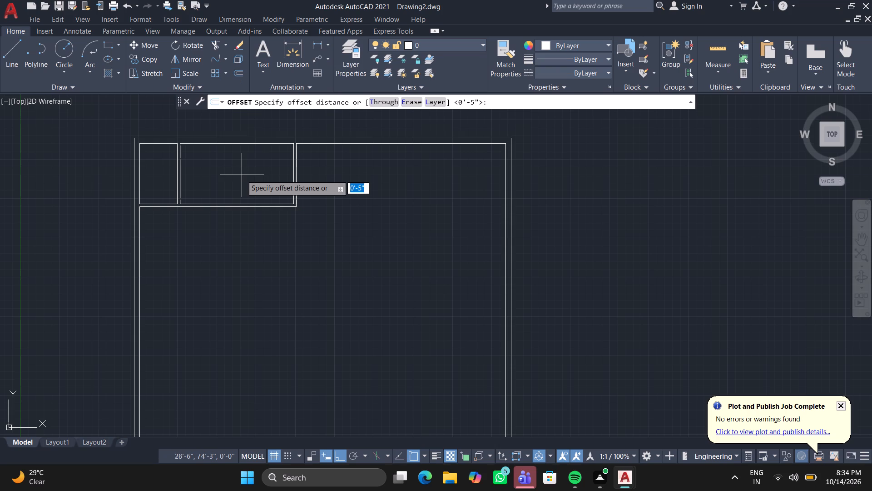
{"action": "scroll", "coordinate": [141, 223], "scroll_direction": "up", "scroll_amount": 4}
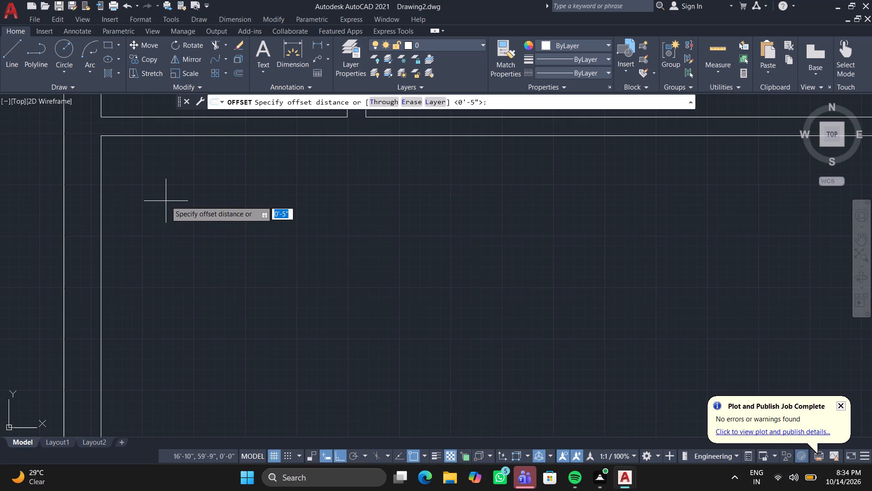
{"action": "type", "text": "15'"}
{"action": "key", "text": "Return"}
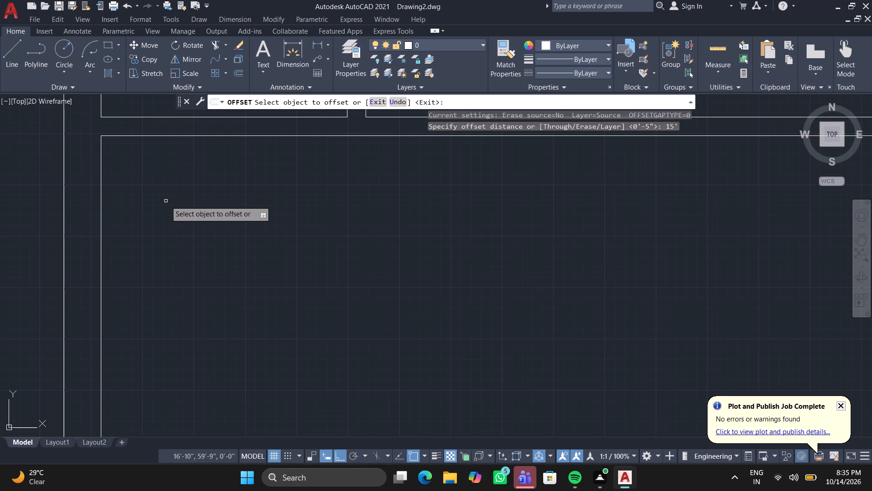
{"action": "left_click", "coordinate": [226, 134]}
{"action": "left_click", "coordinate": [224, 241]}
{"action": "scroll", "coordinate": [274, 241], "scroll_direction": "down", "scroll_amount": 2}
{"action": "middle_click_drag", "start_coordinate": [281, 244], "coordinate": [281, 245]}
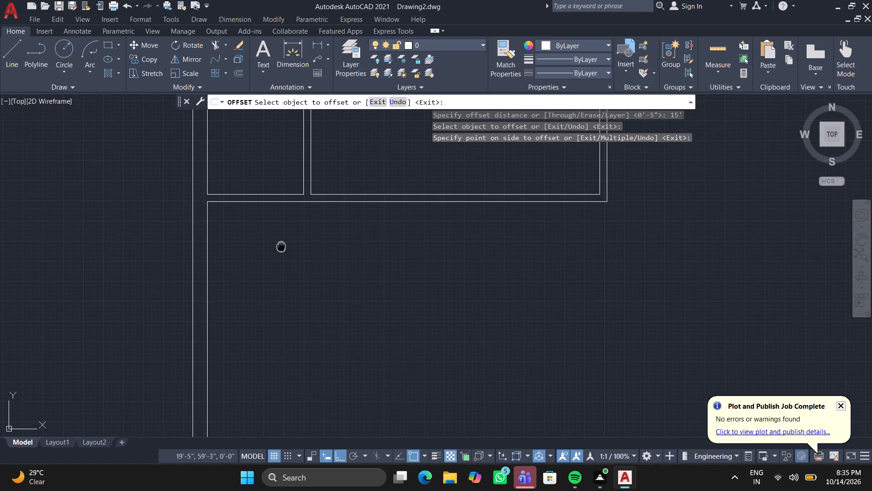
{"action": "middle_click_drag", "start_coordinate": [281, 245], "coordinate": [159, 206]}
{"action": "left_click", "coordinate": [133, 162]}
{"action": "left_click", "coordinate": [134, 204]}
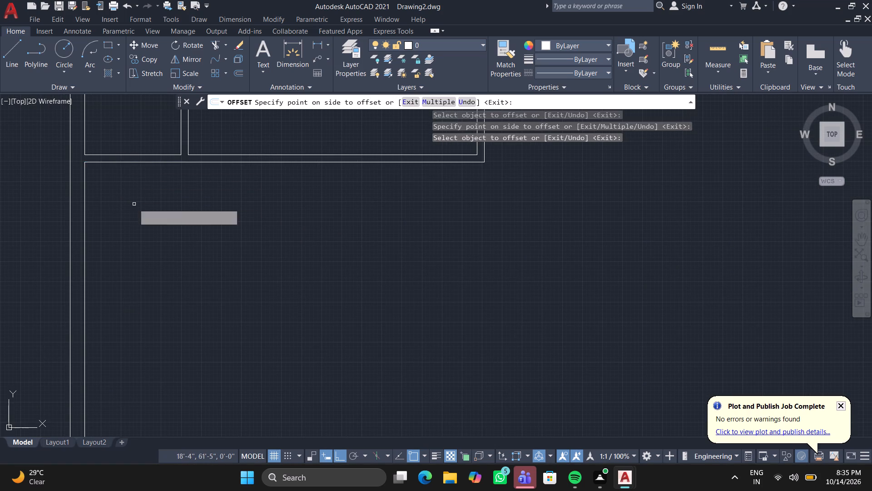
{"action": "scroll", "coordinate": [197, 246], "scroll_direction": "down", "scroll_amount": 2}
{"action": "left_click", "coordinate": [242, 214]}
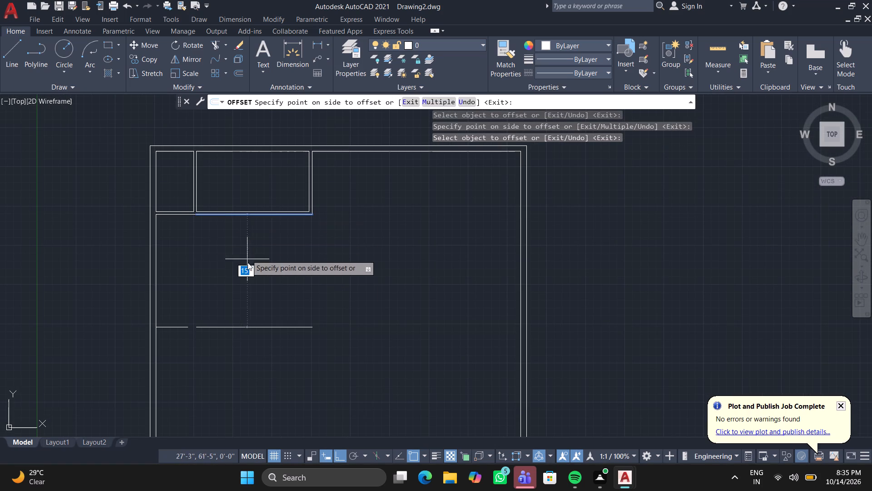
{"action": "left_click", "coordinate": [252, 285]}
{"action": "key", "text": "Return"}
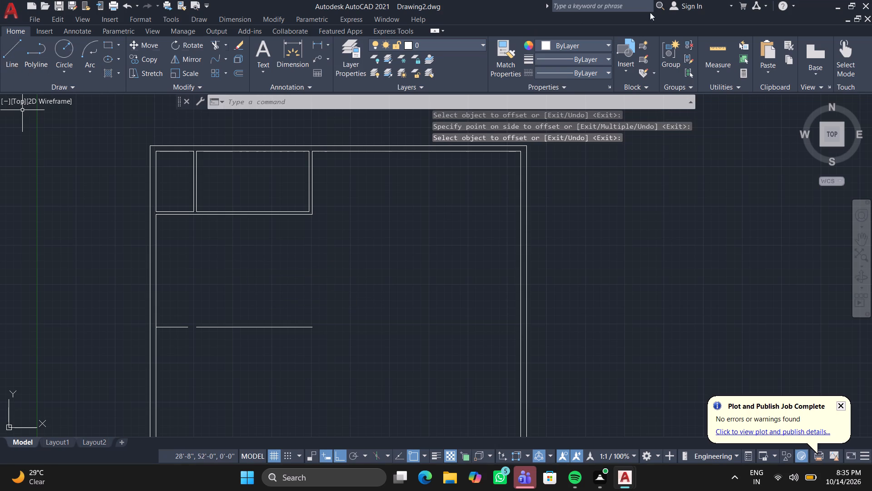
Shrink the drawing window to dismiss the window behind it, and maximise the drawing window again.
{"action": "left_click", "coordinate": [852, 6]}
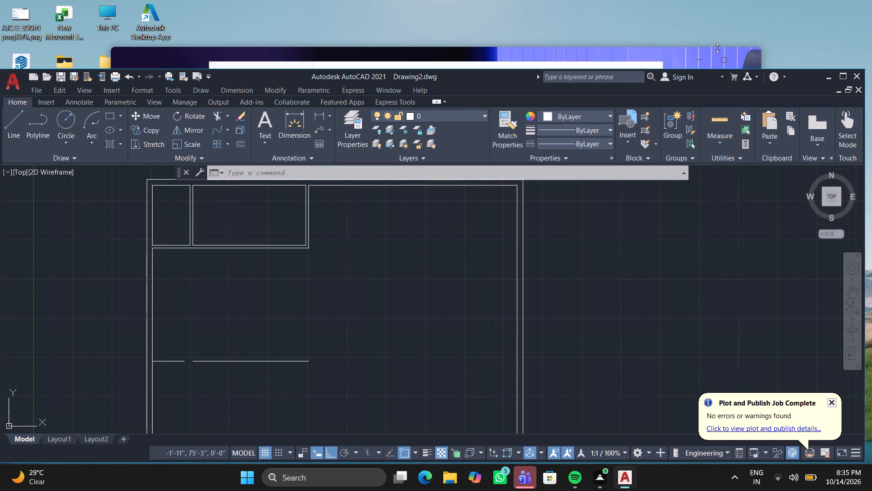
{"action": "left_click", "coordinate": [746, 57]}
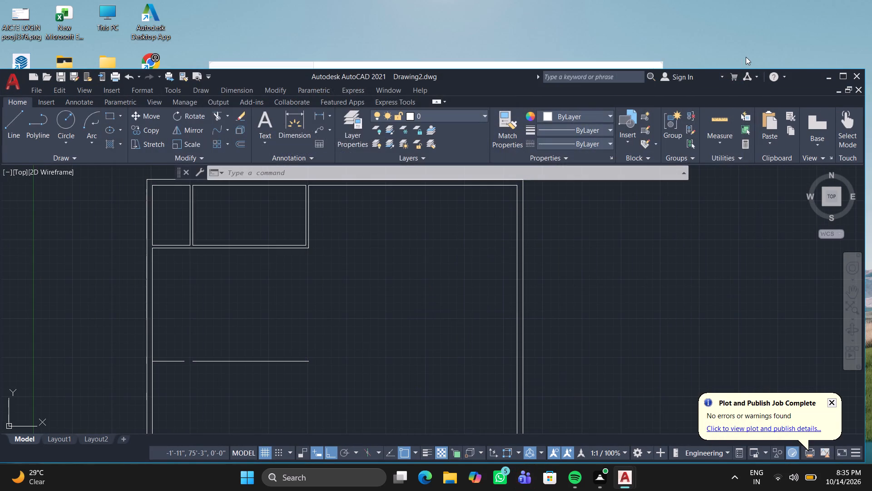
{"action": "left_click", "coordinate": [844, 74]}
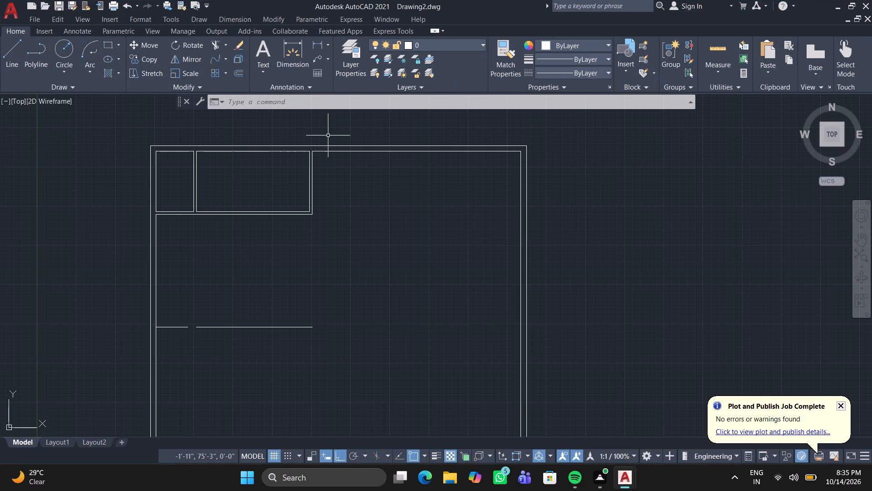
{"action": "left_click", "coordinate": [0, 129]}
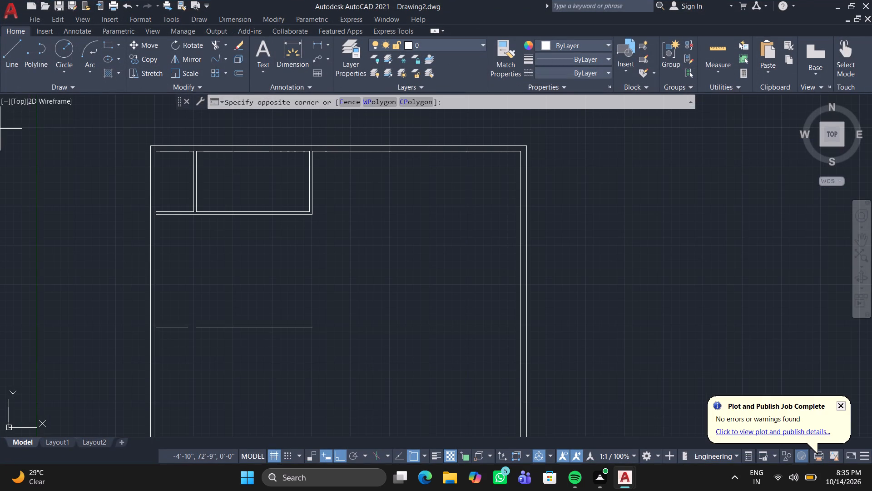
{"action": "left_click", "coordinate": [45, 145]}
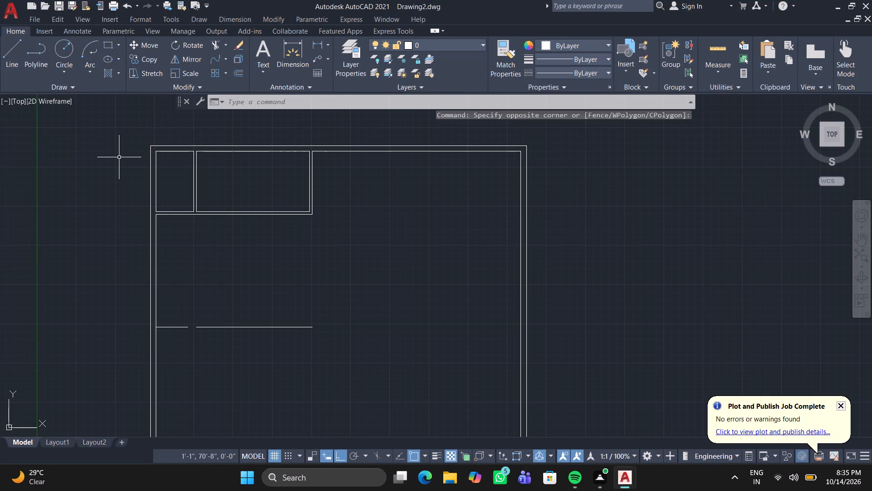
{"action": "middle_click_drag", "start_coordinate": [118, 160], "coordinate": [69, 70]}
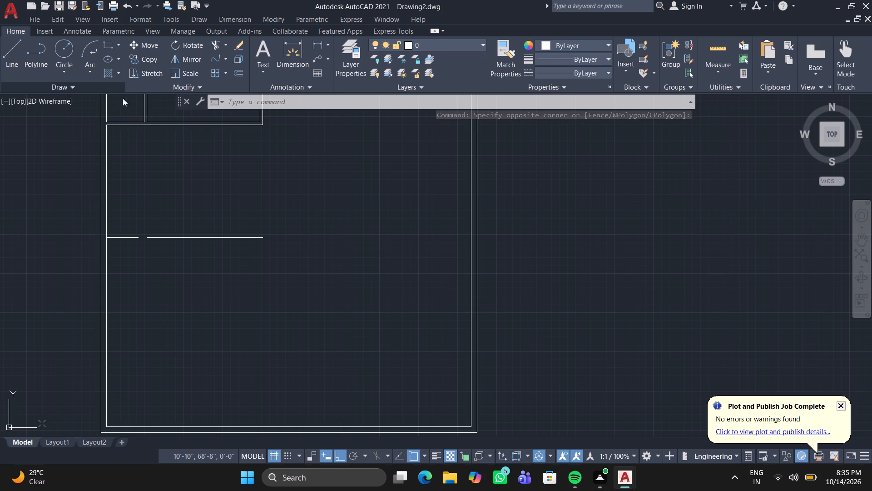
Draw a line closing the gap between the two segments of the new lower horizontal line.
{"action": "left_click", "coordinate": [12, 46]}
{"action": "scroll", "coordinate": [148, 221], "scroll_direction": "up", "scroll_amount": 1}
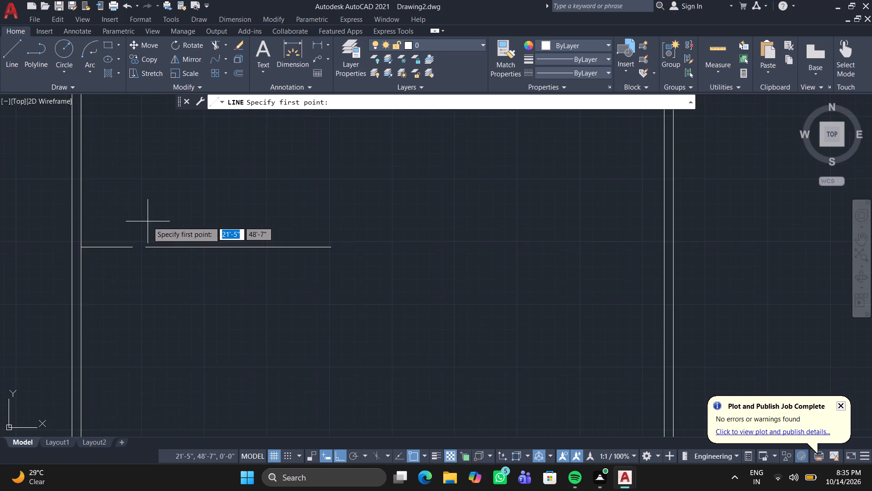
{"action": "middle_click_drag", "start_coordinate": [148, 220], "coordinate": [154, 149]}
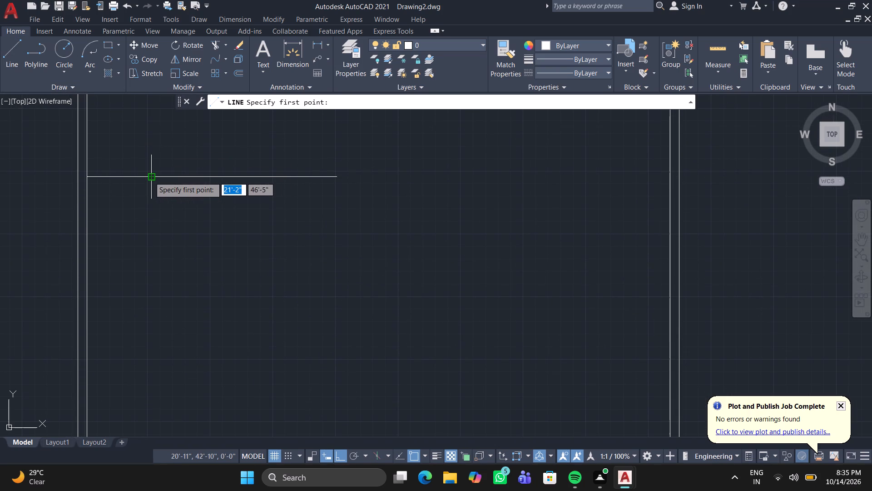
{"action": "left_click", "coordinate": [149, 177]}
{"action": "left_click", "coordinate": [142, 176]}
{"action": "key", "text": "Escape"}
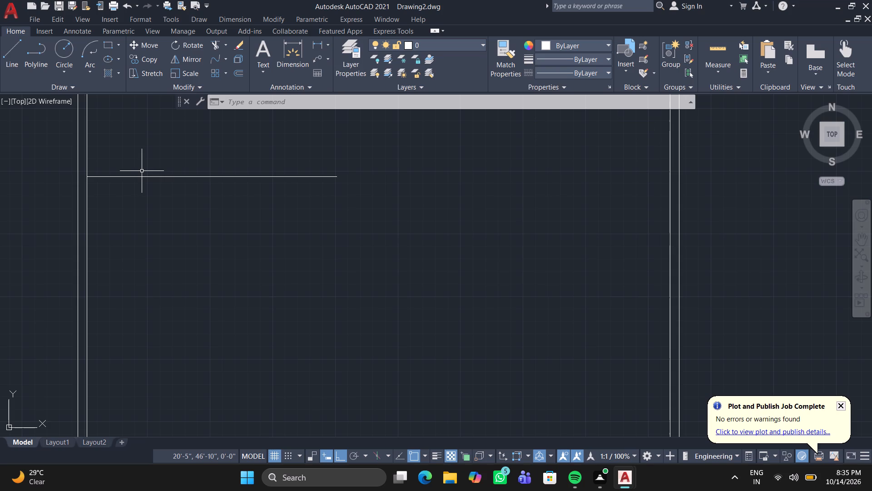
Draw a vertical line from the lower outer corner of the second vertical partition down to the end of the new horizontal line.
{"action": "scroll", "coordinate": [171, 174], "scroll_direction": "down", "scroll_amount": 2}
{"action": "middle_click_drag", "start_coordinate": [195, 146], "coordinate": [166, 164]}
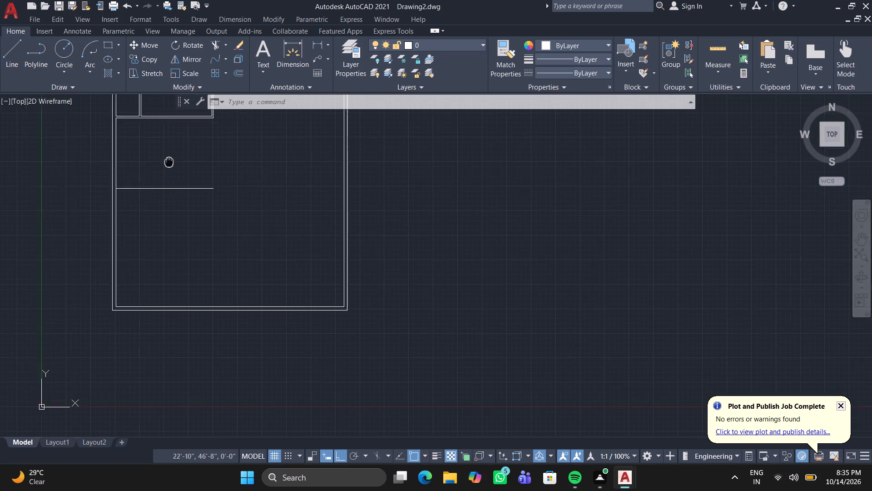
{"action": "middle_click_drag", "start_coordinate": [166, 164], "coordinate": [99, 189]}
{"action": "scroll", "coordinate": [146, 139], "scroll_direction": "up", "scroll_amount": 2}
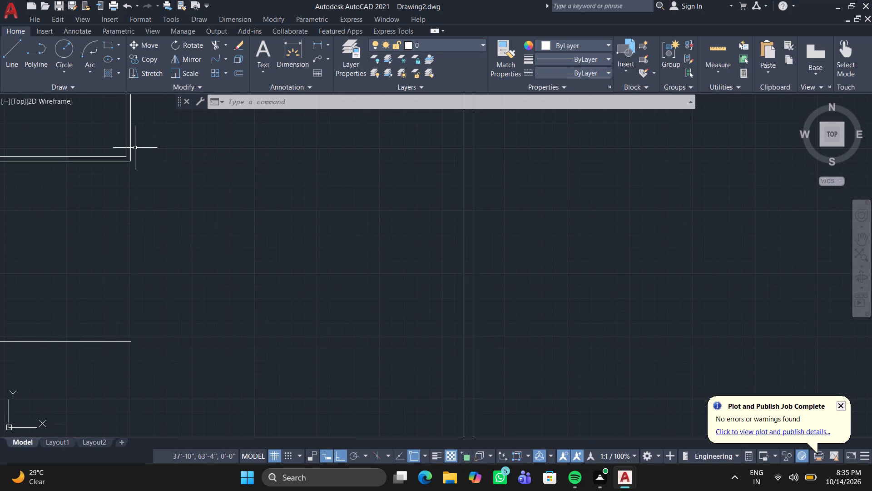
{"action": "key", "text": "l"}
{"action": "key", "text": "Return"}
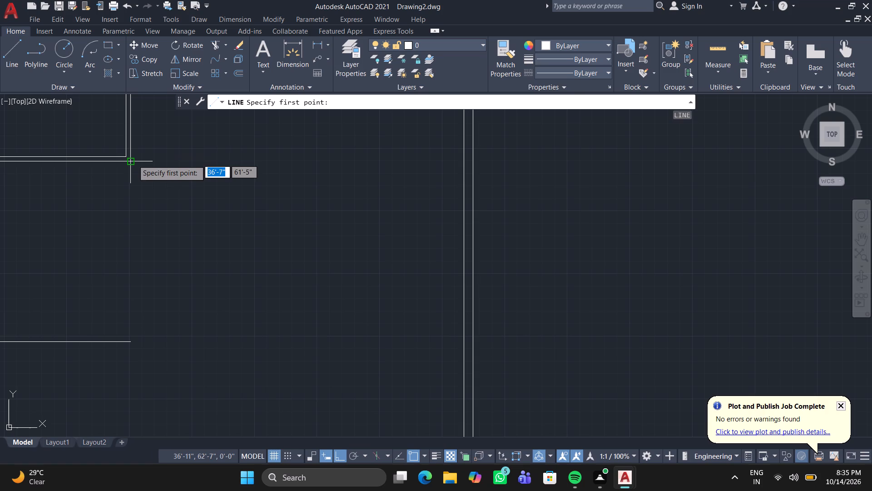
{"action": "left_click", "coordinate": [134, 164]}
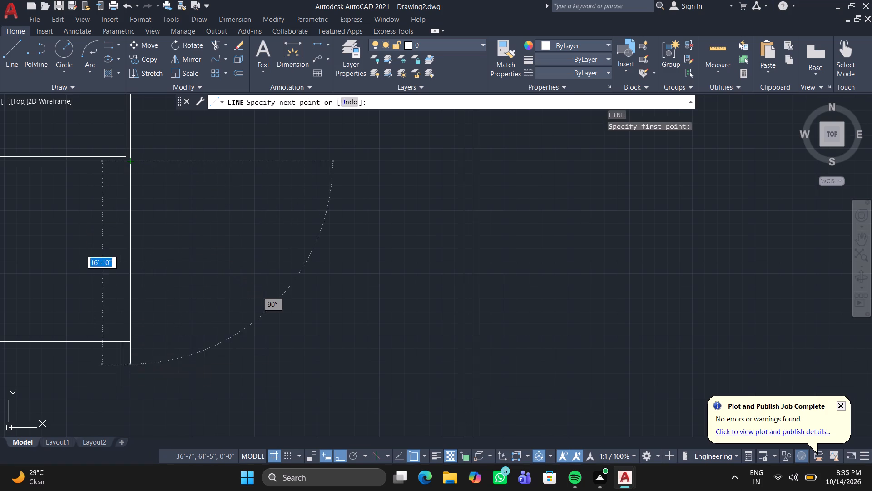
{"action": "left_click", "coordinate": [126, 339]}
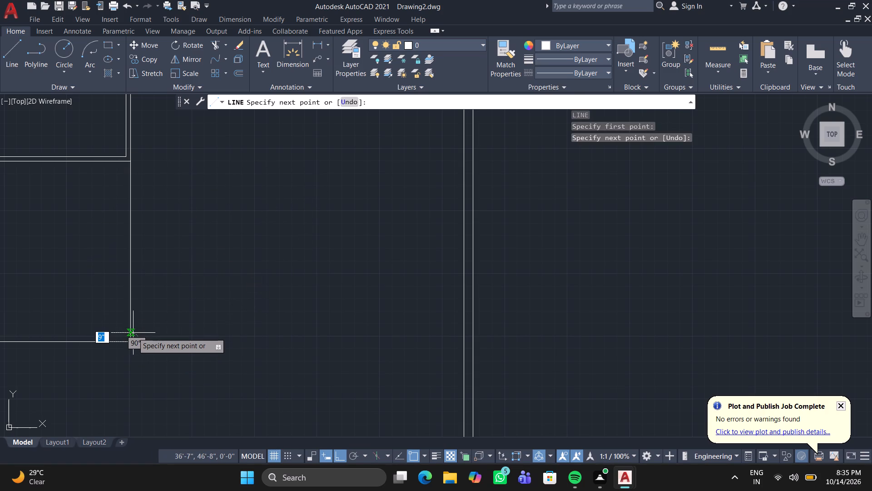
{"action": "key", "text": "Return"}
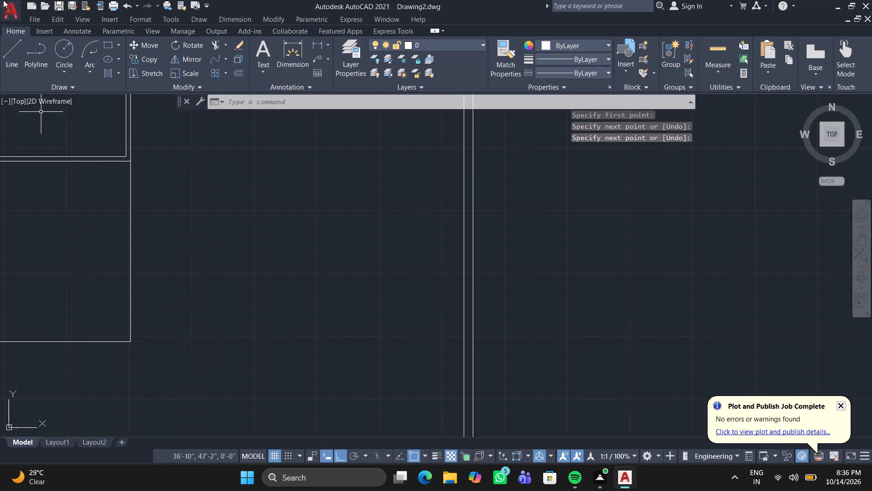
Offset the new vertical line and both long segments of the lower horizontal line 4.5" into the room, and finish offsetting.
{"action": "scroll", "coordinate": [61, 236], "scroll_direction": "down", "scroll_amount": 1}
{"action": "middle_click_drag", "start_coordinate": [61, 236], "coordinate": [293, 215]}
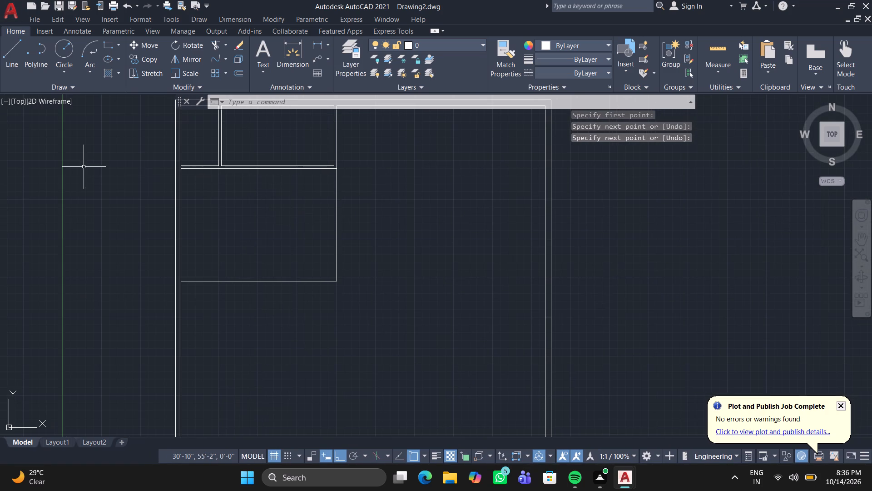
{"action": "key", "text": "o"}
{"action": "key", "text": "Return"}
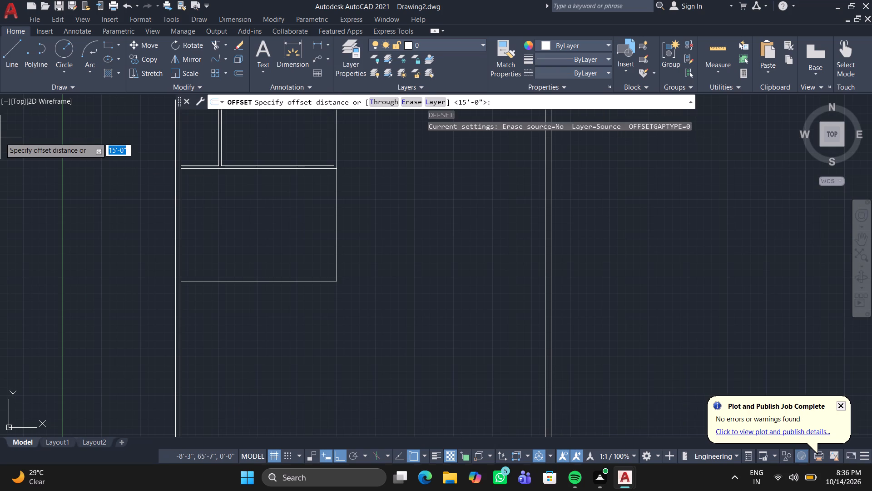
{"action": "type", "text": "4.5\""}
{"action": "key", "text": "Return"}
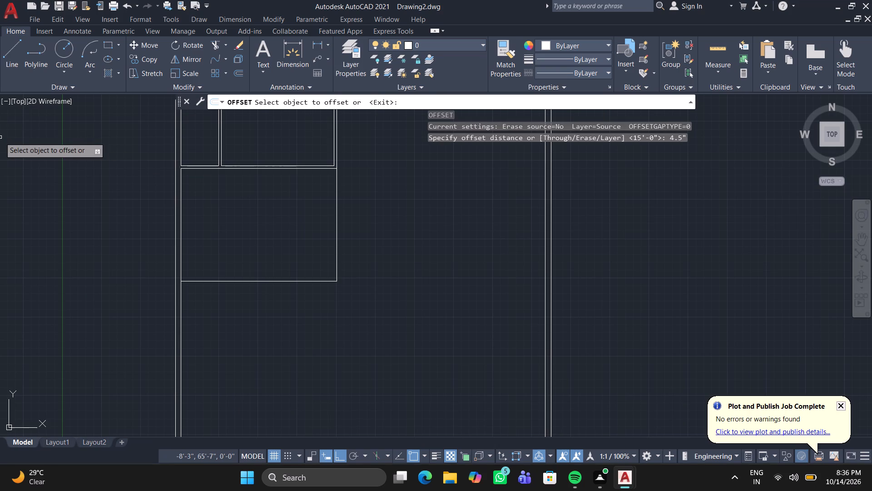
{"action": "left_click", "coordinate": [335, 216]}
{"action": "left_click", "coordinate": [322, 221]}
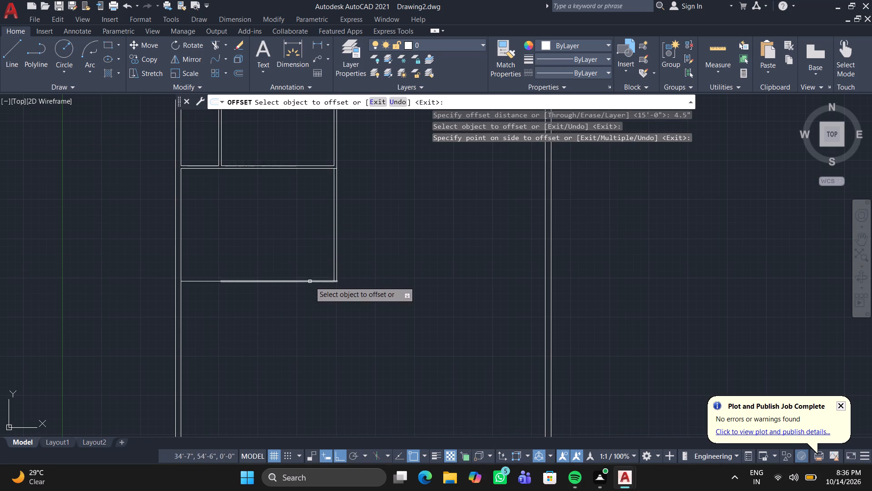
{"action": "left_click", "coordinate": [310, 282]}
{"action": "left_click", "coordinate": [310, 266]}
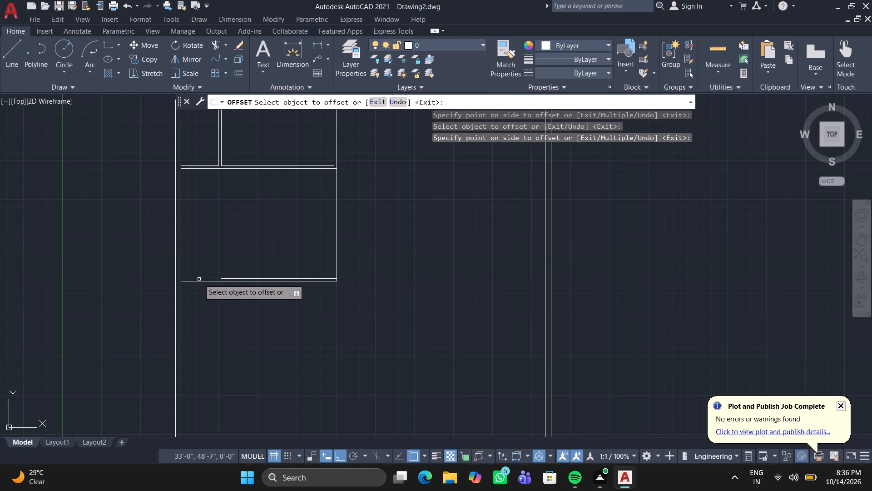
{"action": "left_click", "coordinate": [199, 282]}
{"action": "left_click", "coordinate": [203, 271]}
{"action": "key", "text": "Return"}
{"action": "key", "text": "backslash"}
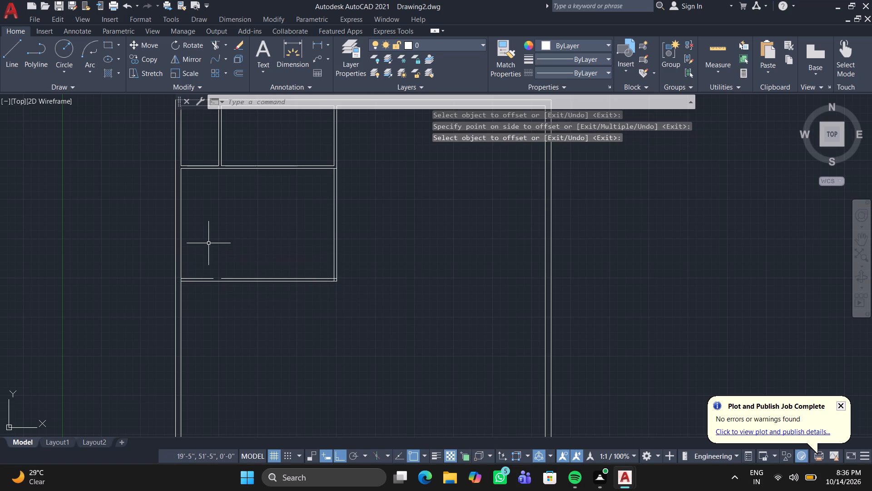
Draw a line closing the gap in the inner line of the new lower horizontal partition.
{"action": "key", "text": "l"}
{"action": "key", "text": "Return"}
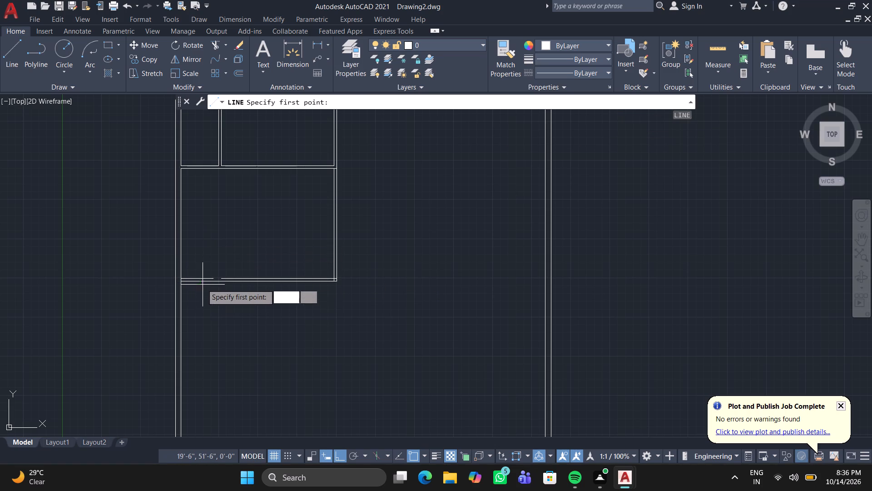
{"action": "scroll", "coordinate": [201, 284], "scroll_direction": "up", "scroll_amount": 3}
{"action": "left_click", "coordinate": [248, 276]}
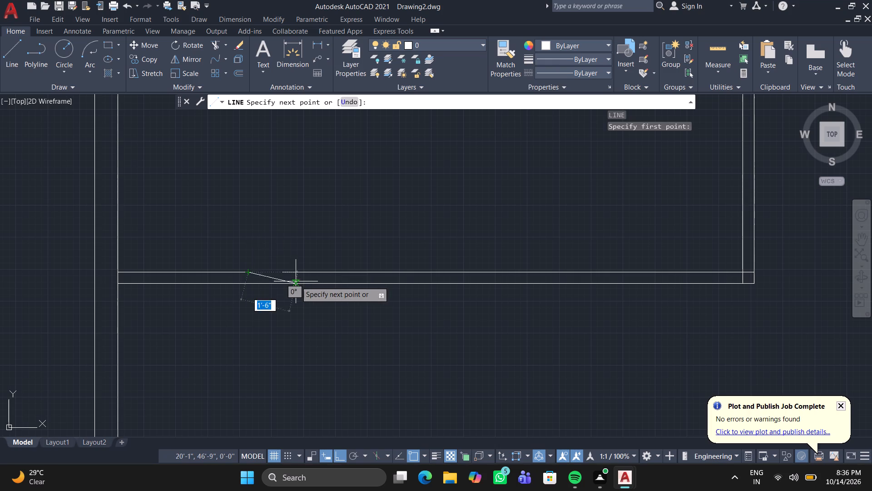
{"action": "left_click", "coordinate": [313, 274]}
{"action": "key", "text": "Escape"}
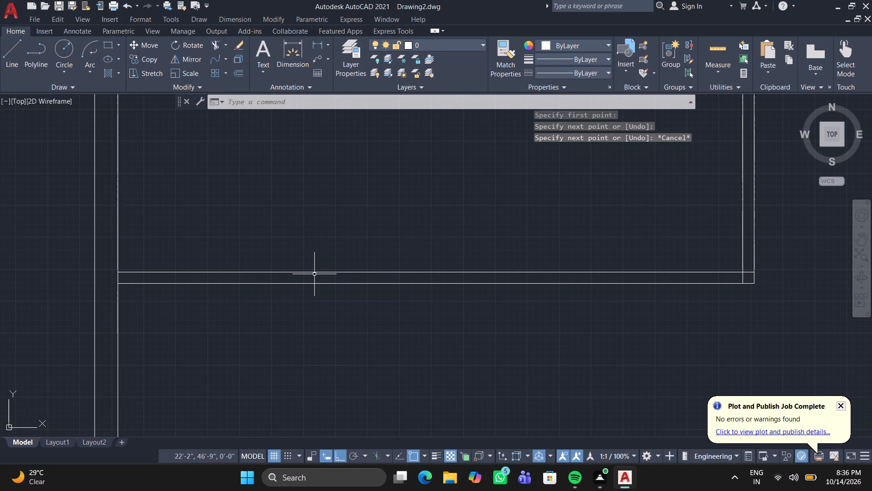
Trim the outer wall's inner line where the new lower horizontal partition meets the left wall.
{"action": "type", "text": "TR"}
{"action": "key", "text": "Return"}
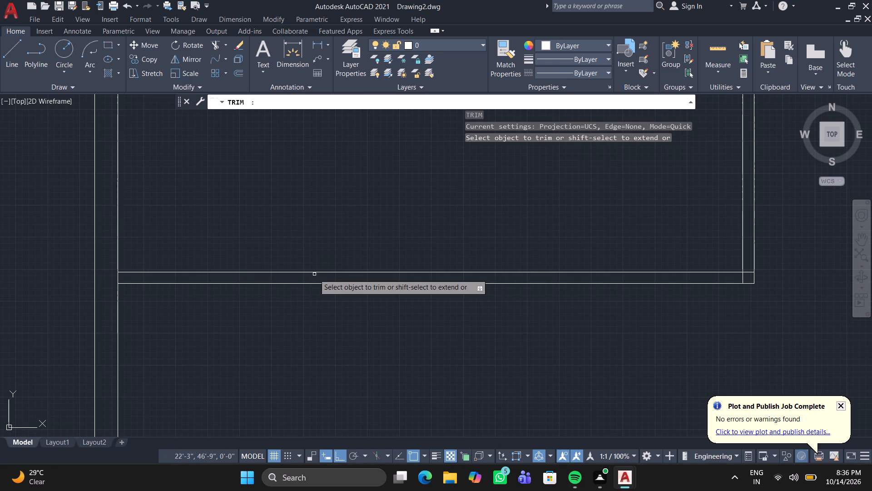
{"action": "scroll", "coordinate": [116, 277], "scroll_direction": "up", "scroll_amount": 3}
{"action": "left_click", "coordinate": [116, 277]}
{"action": "left_click", "coordinate": [254, 277]}
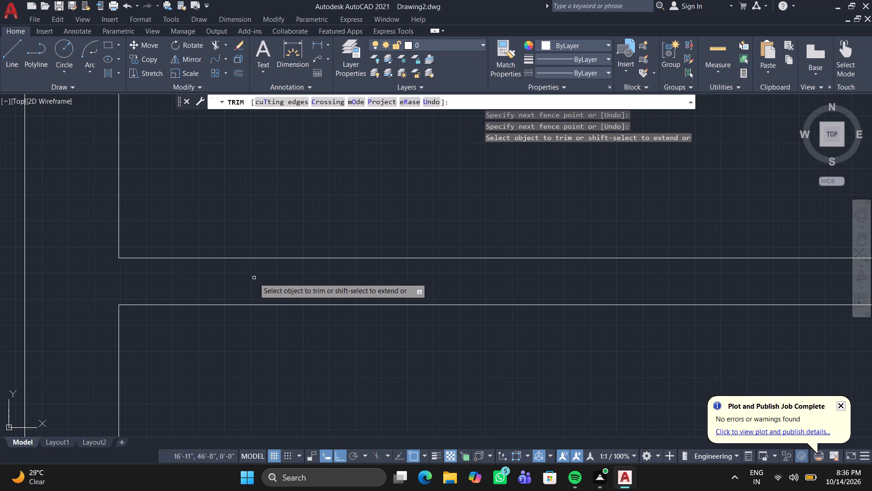
Trim the overlapping inner lines at the lower right corner of the new room.
{"action": "scroll", "coordinate": [254, 278], "scroll_direction": "down", "scroll_amount": 3}
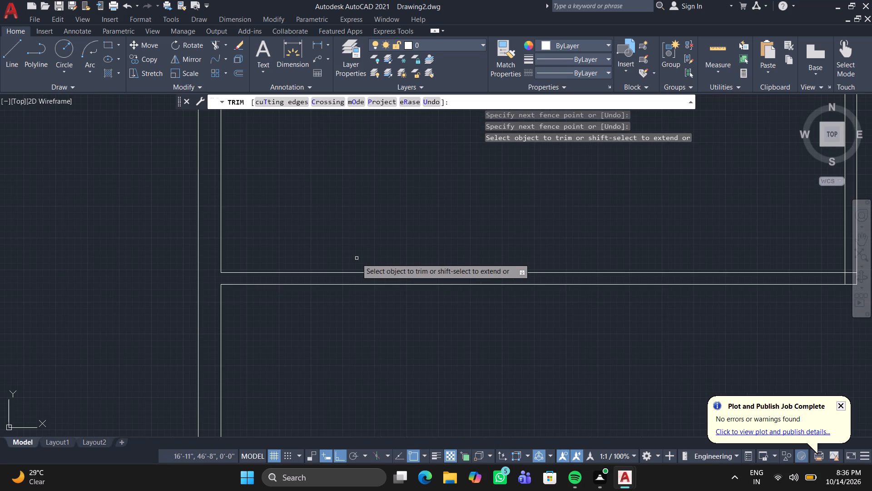
{"action": "middle_click_drag", "start_coordinate": [357, 260], "coordinate": [0, 282]}
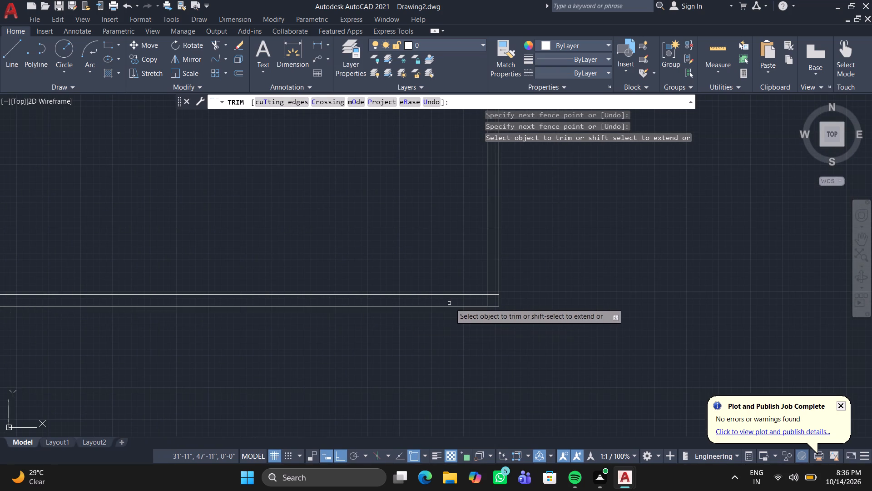
{"action": "scroll", "coordinate": [484, 301], "scroll_direction": "up", "scroll_amount": 3}
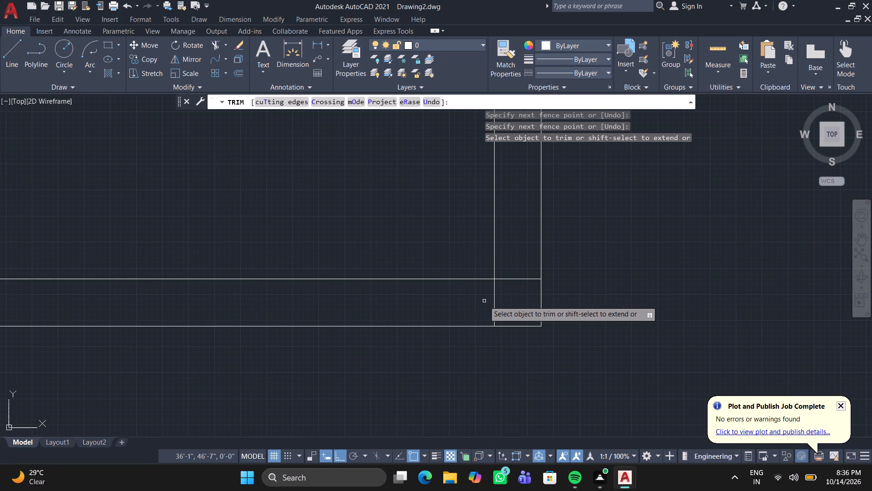
{"action": "left_click", "coordinate": [484, 301]}
{"action": "left_click", "coordinate": [531, 275]}
Trim the horizontal line end crossing the vertical partition at the new room's upper right corner, and finish trimming.
{"action": "scroll", "coordinate": [426, 250], "scroll_direction": "down", "scroll_amount": 3}
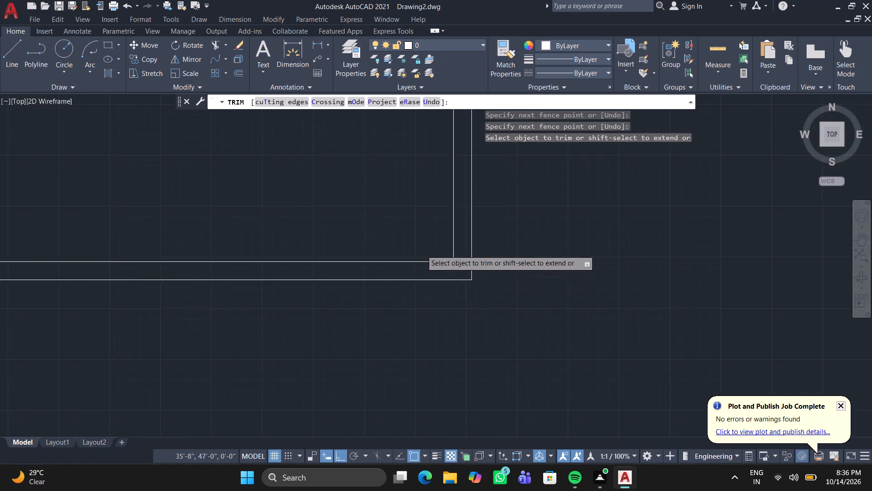
{"action": "scroll", "coordinate": [400, 206], "scroll_direction": "down", "scroll_amount": 1}
{"action": "middle_click_drag", "start_coordinate": [400, 206], "coordinate": [422, 381]}
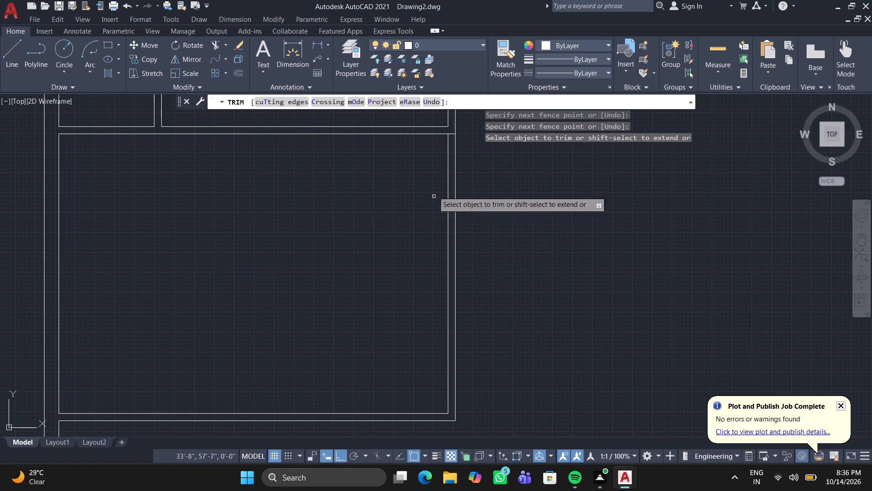
{"action": "scroll", "coordinate": [451, 128], "scroll_direction": "up", "scroll_amount": 3}
{"action": "left_click", "coordinate": [460, 152]}
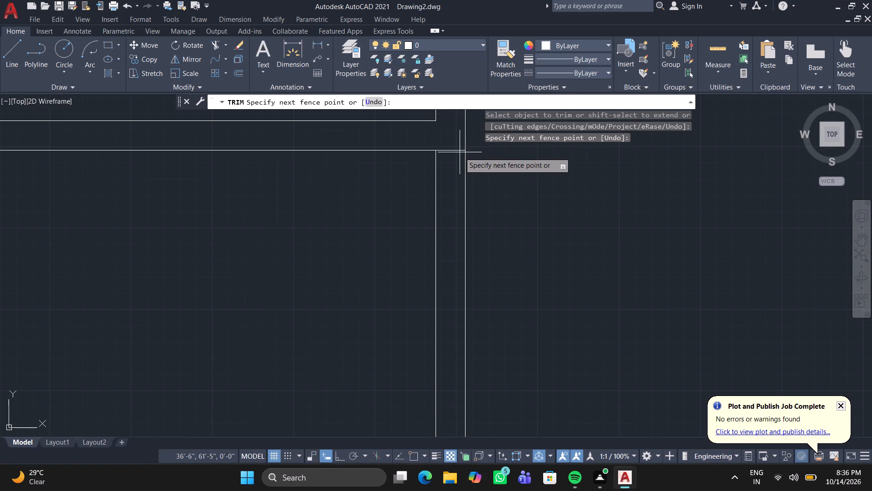
{"action": "key", "text": "Return"}
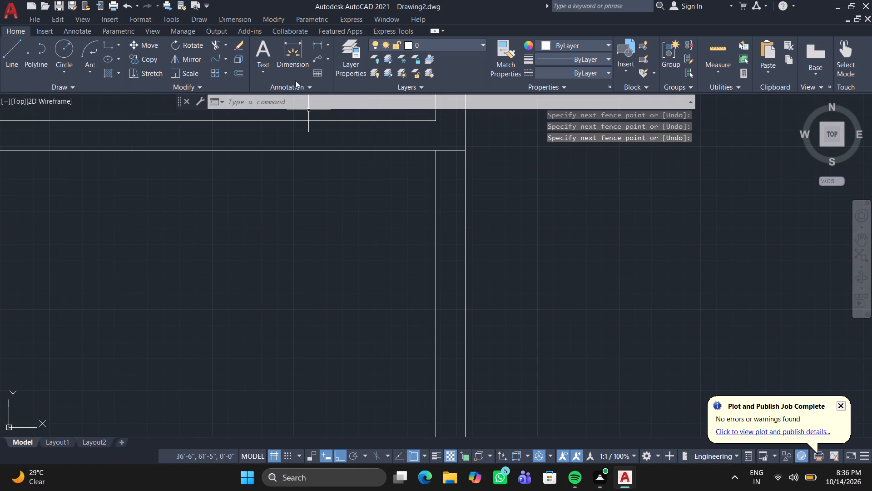
{"action": "left_click", "coordinate": [213, 42]}
{"action": "left_click", "coordinate": [448, 149]}
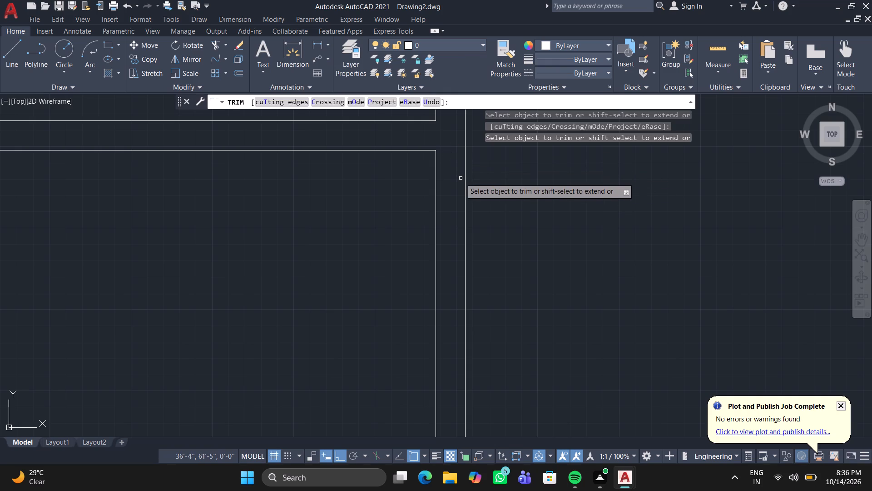
{"action": "key", "text": "Return"}
Offset the outer right lines of the new room and of the upper room 15' to the right, and finish offsetting.
{"action": "scroll", "coordinate": [446, 196], "scroll_direction": "down", "scroll_amount": 2}
{"action": "scroll", "coordinate": [360, 258], "scroll_direction": "down", "scroll_amount": 3}
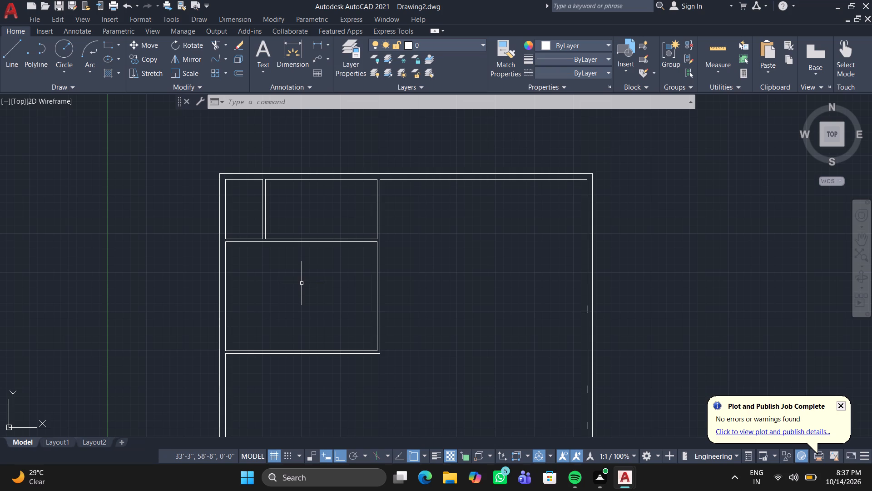
{"action": "middle_click_drag", "start_coordinate": [282, 297], "coordinate": [137, 259]}
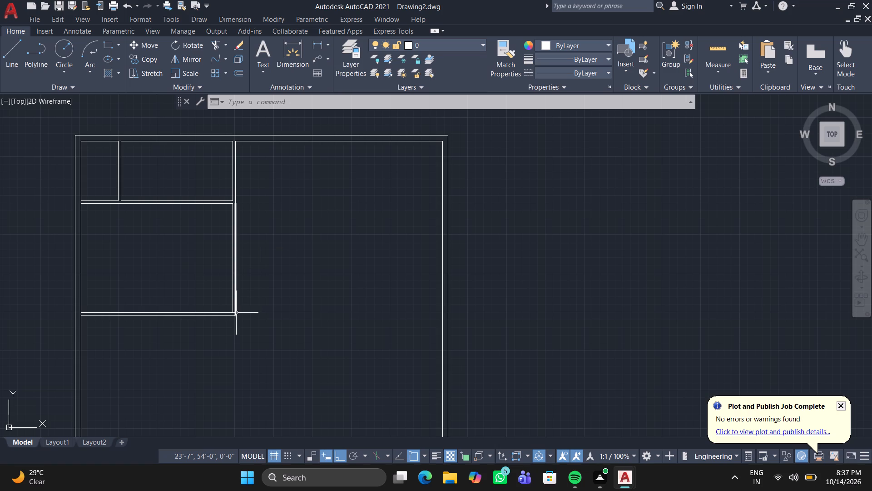
{"action": "key", "text": "o"}
{"action": "key", "text": "Return"}
{"action": "type", "text": "15'"}
{"action": "key", "text": "Return"}
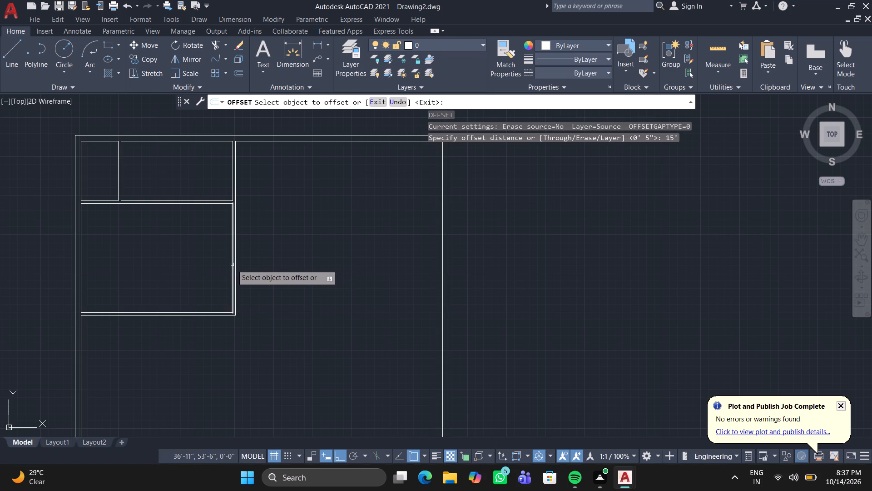
{"action": "left_click", "coordinate": [237, 265]}
{"action": "left_click", "coordinate": [314, 260]}
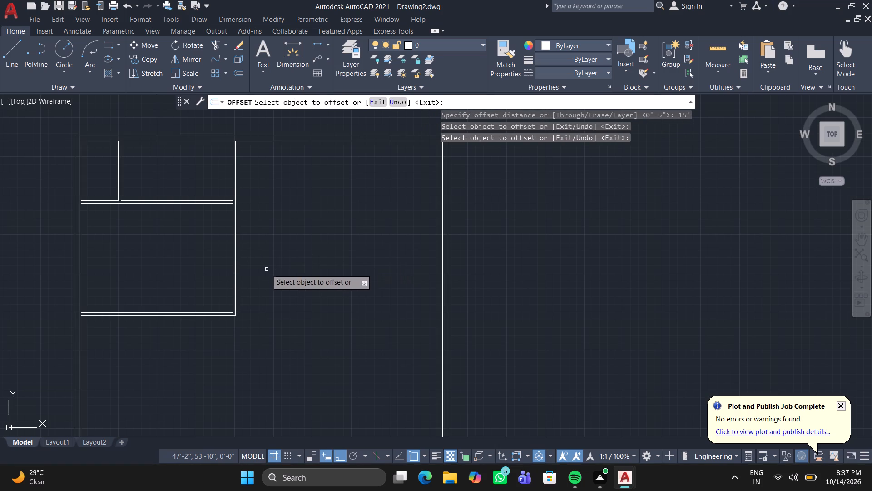
{"action": "left_click", "coordinate": [236, 282]}
{"action": "left_click", "coordinate": [307, 272]}
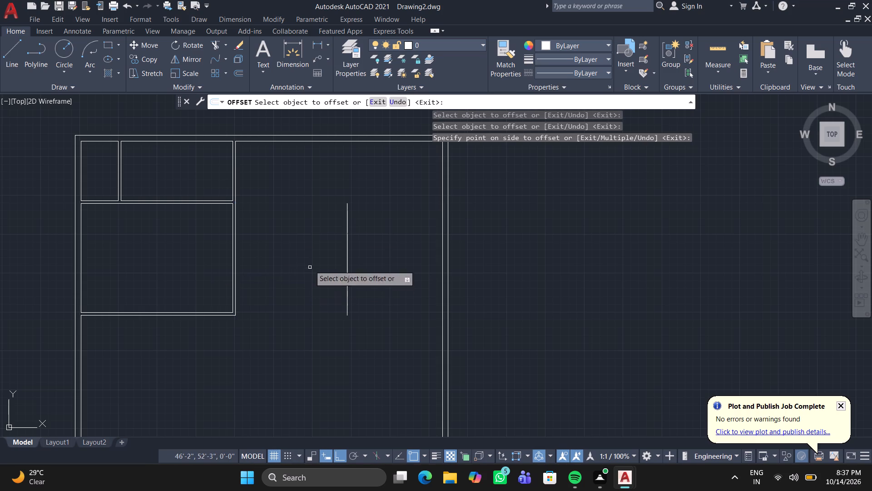
{"action": "left_click", "coordinate": [236, 181]}
{"action": "left_click", "coordinate": [316, 185]}
{"action": "key", "text": "Return"}
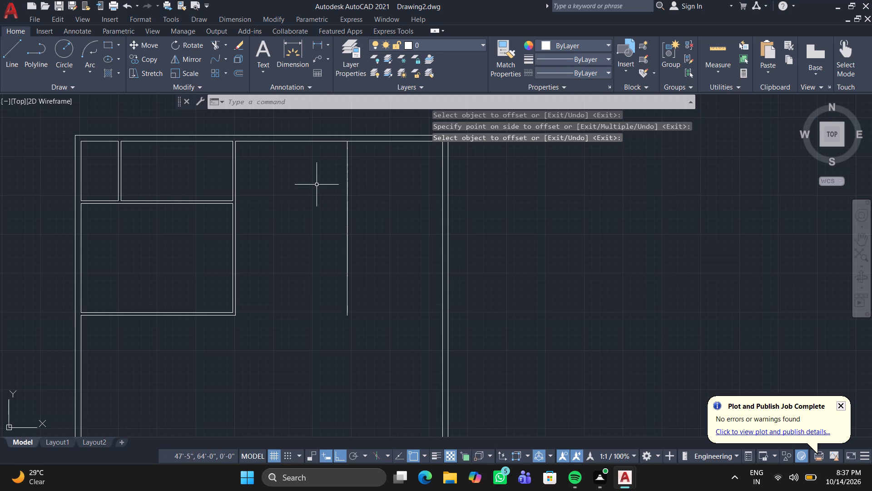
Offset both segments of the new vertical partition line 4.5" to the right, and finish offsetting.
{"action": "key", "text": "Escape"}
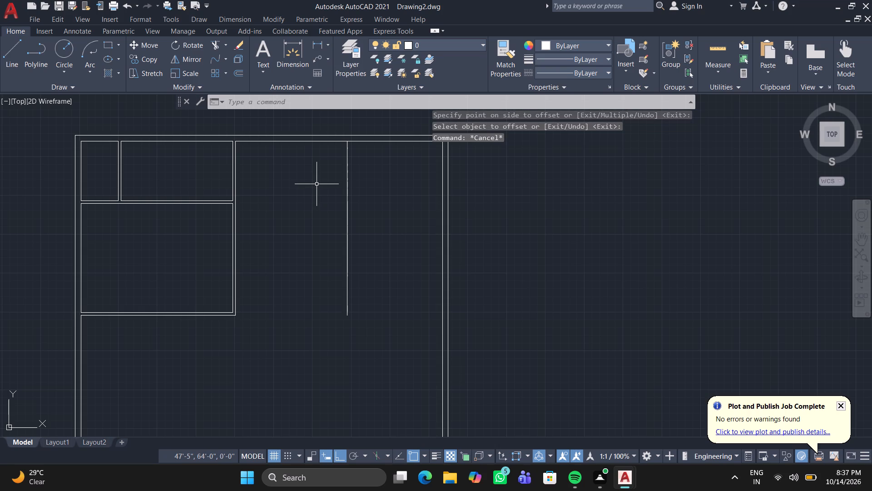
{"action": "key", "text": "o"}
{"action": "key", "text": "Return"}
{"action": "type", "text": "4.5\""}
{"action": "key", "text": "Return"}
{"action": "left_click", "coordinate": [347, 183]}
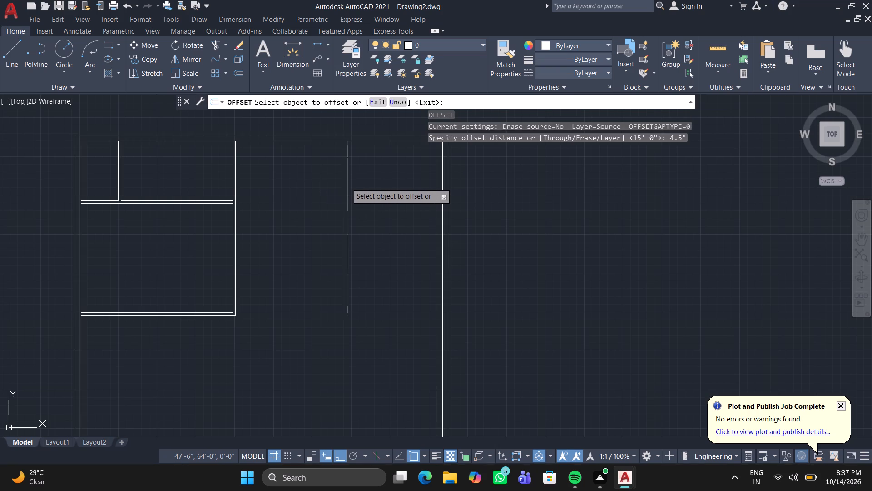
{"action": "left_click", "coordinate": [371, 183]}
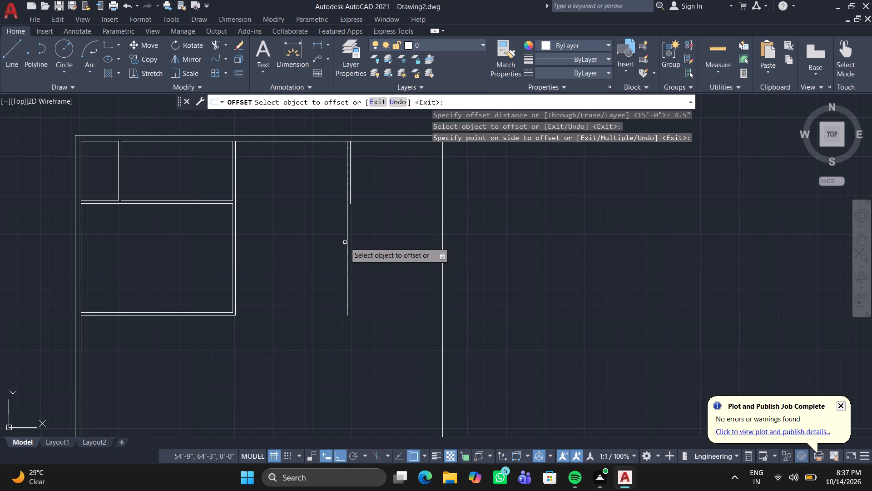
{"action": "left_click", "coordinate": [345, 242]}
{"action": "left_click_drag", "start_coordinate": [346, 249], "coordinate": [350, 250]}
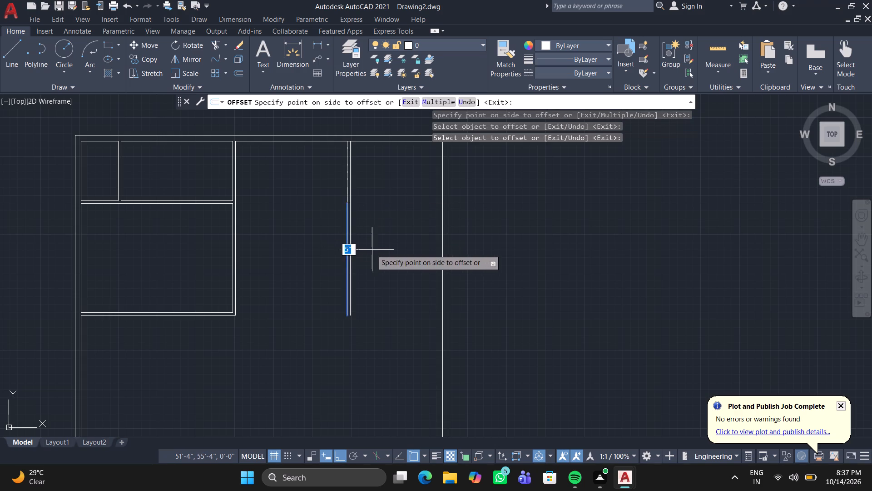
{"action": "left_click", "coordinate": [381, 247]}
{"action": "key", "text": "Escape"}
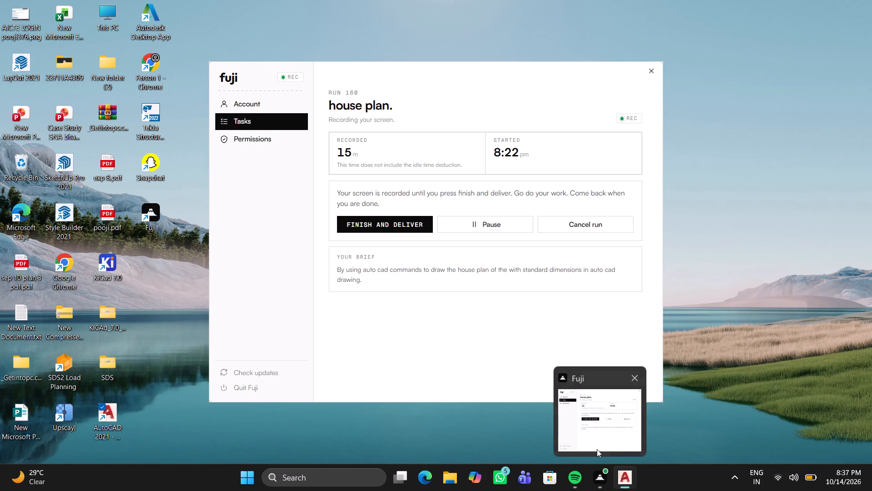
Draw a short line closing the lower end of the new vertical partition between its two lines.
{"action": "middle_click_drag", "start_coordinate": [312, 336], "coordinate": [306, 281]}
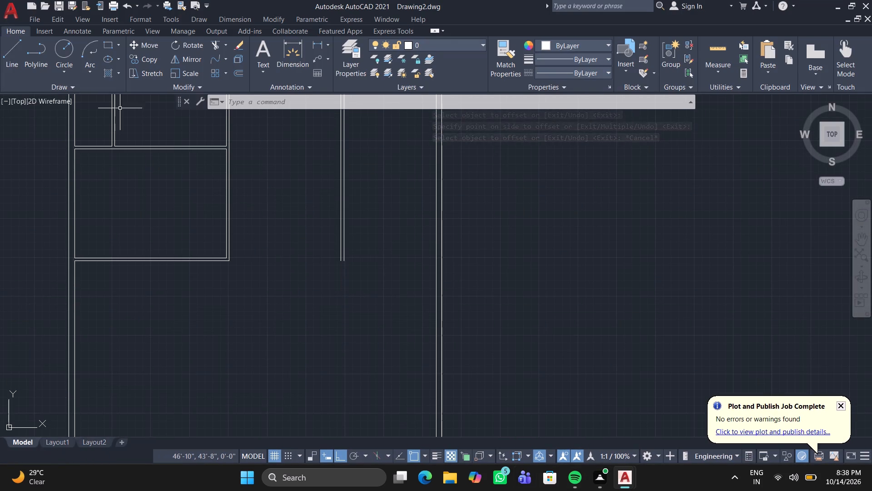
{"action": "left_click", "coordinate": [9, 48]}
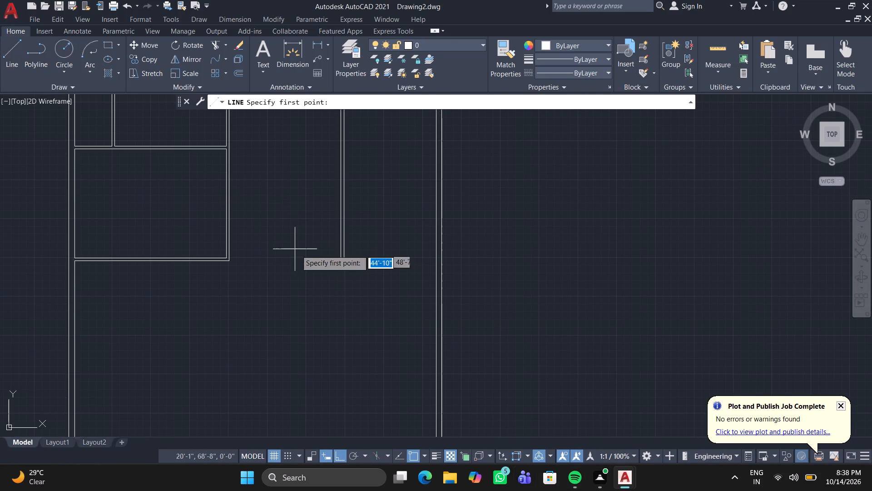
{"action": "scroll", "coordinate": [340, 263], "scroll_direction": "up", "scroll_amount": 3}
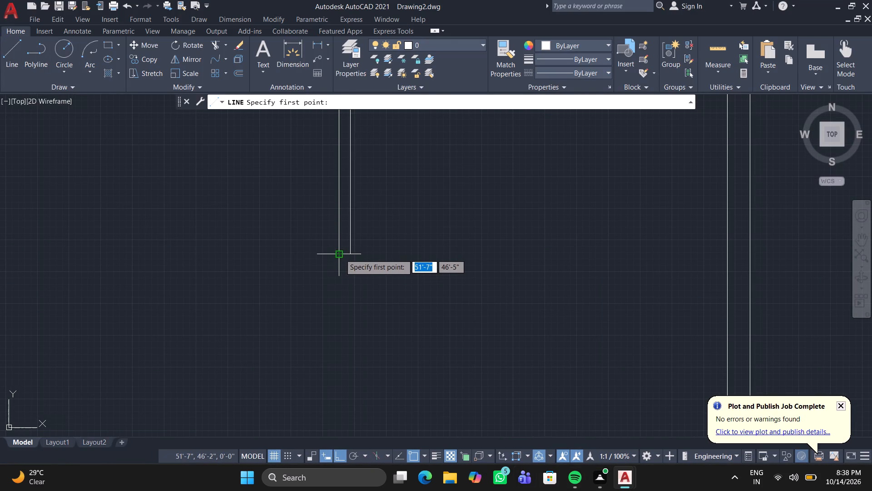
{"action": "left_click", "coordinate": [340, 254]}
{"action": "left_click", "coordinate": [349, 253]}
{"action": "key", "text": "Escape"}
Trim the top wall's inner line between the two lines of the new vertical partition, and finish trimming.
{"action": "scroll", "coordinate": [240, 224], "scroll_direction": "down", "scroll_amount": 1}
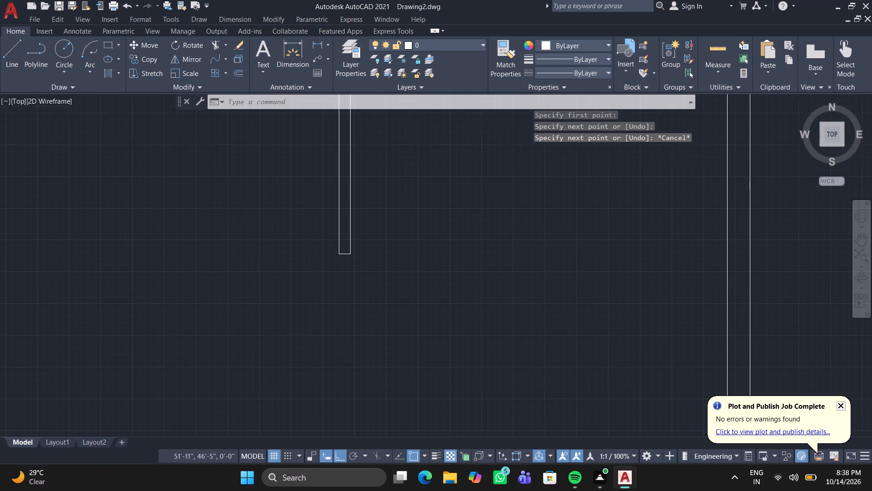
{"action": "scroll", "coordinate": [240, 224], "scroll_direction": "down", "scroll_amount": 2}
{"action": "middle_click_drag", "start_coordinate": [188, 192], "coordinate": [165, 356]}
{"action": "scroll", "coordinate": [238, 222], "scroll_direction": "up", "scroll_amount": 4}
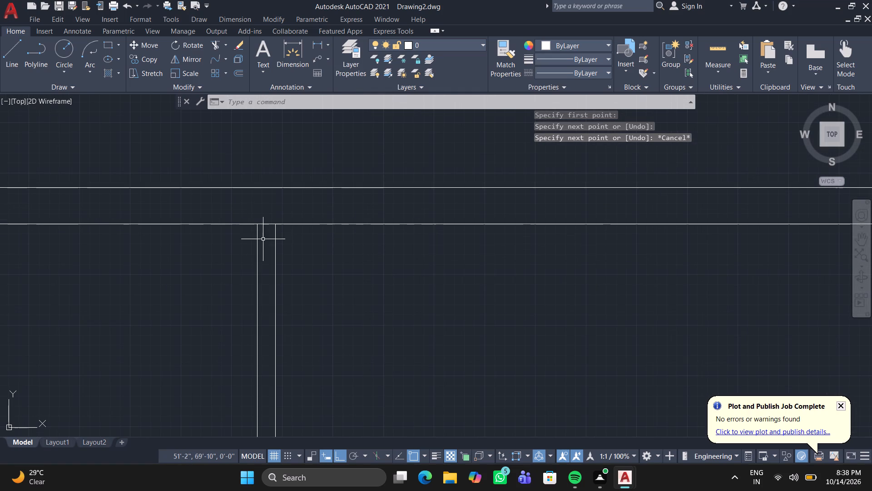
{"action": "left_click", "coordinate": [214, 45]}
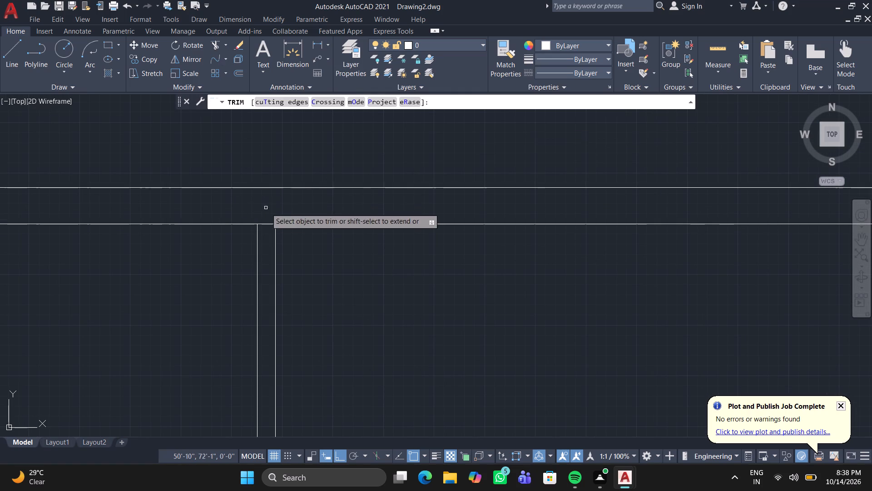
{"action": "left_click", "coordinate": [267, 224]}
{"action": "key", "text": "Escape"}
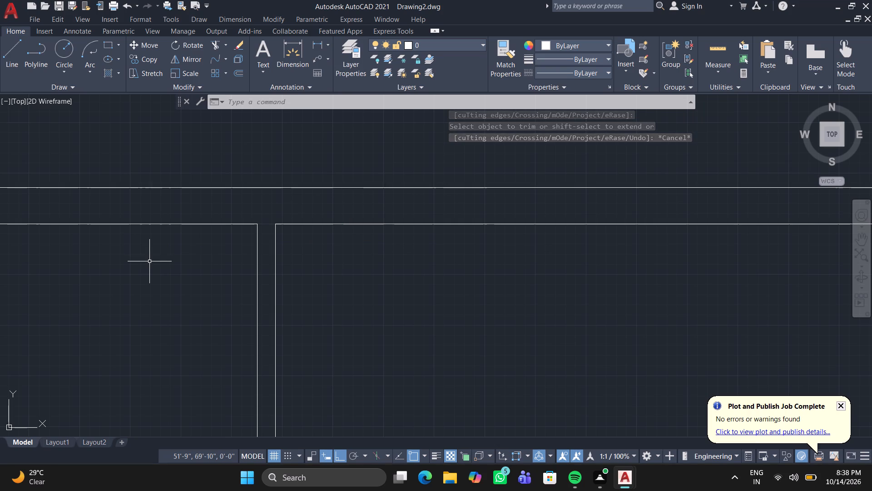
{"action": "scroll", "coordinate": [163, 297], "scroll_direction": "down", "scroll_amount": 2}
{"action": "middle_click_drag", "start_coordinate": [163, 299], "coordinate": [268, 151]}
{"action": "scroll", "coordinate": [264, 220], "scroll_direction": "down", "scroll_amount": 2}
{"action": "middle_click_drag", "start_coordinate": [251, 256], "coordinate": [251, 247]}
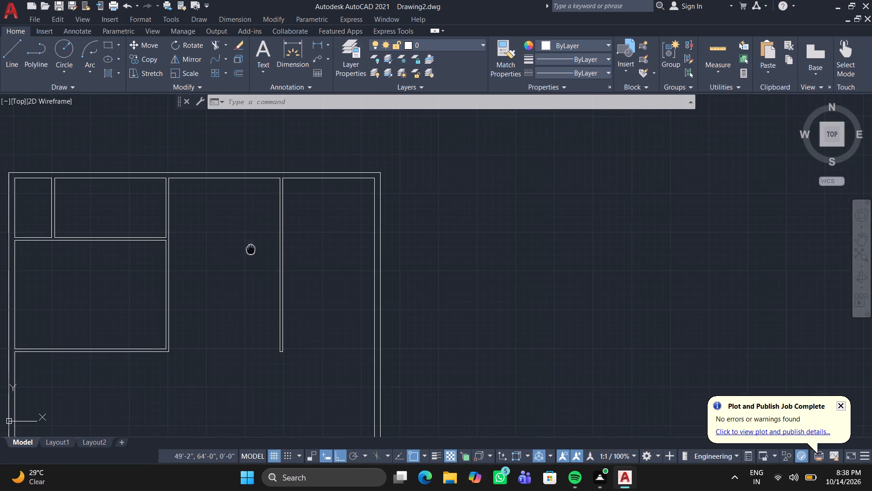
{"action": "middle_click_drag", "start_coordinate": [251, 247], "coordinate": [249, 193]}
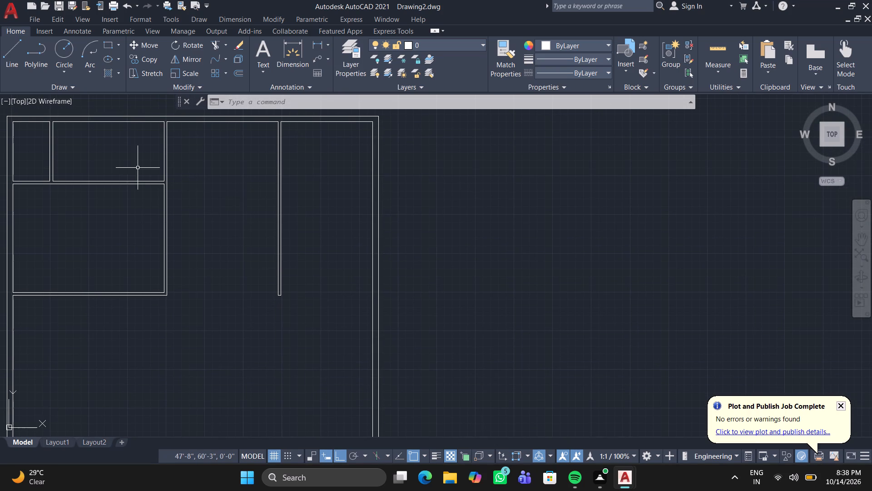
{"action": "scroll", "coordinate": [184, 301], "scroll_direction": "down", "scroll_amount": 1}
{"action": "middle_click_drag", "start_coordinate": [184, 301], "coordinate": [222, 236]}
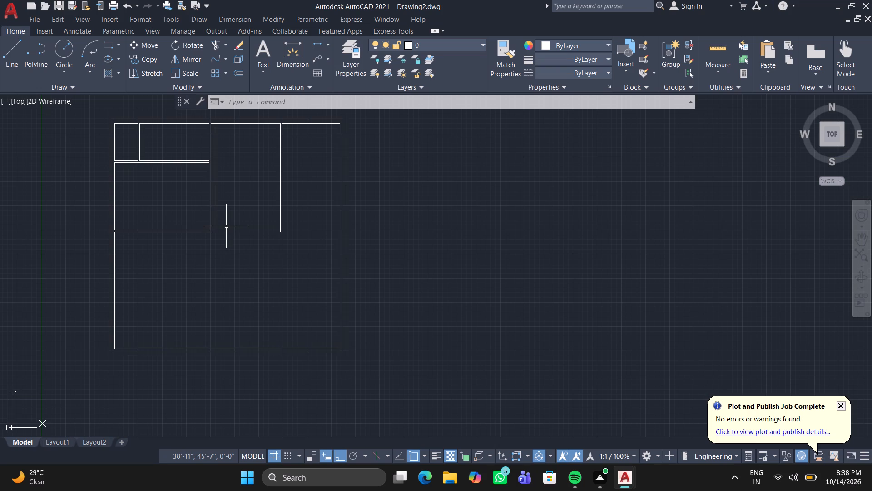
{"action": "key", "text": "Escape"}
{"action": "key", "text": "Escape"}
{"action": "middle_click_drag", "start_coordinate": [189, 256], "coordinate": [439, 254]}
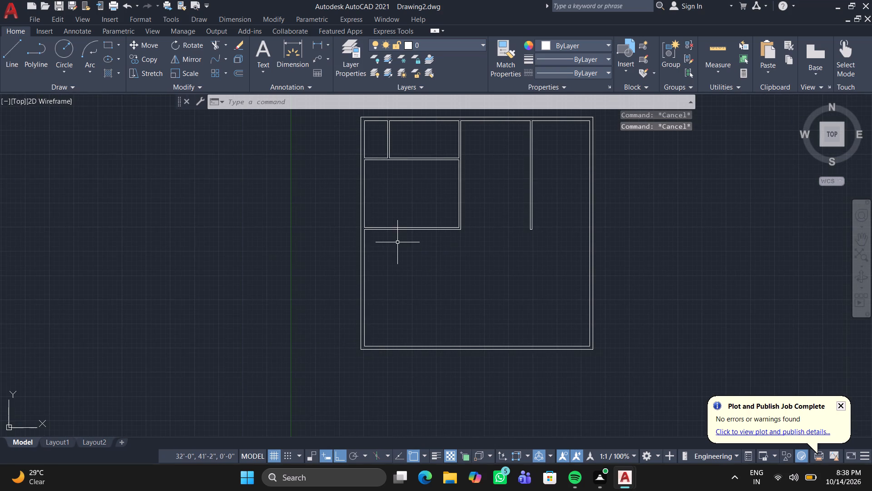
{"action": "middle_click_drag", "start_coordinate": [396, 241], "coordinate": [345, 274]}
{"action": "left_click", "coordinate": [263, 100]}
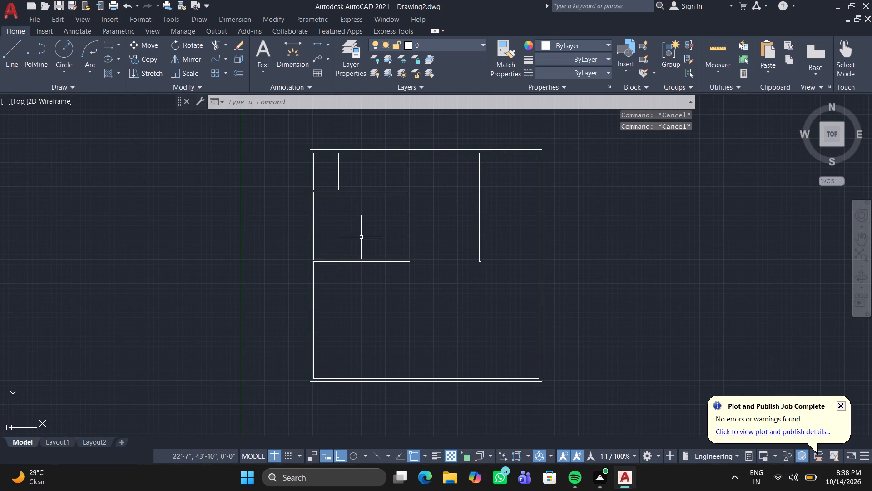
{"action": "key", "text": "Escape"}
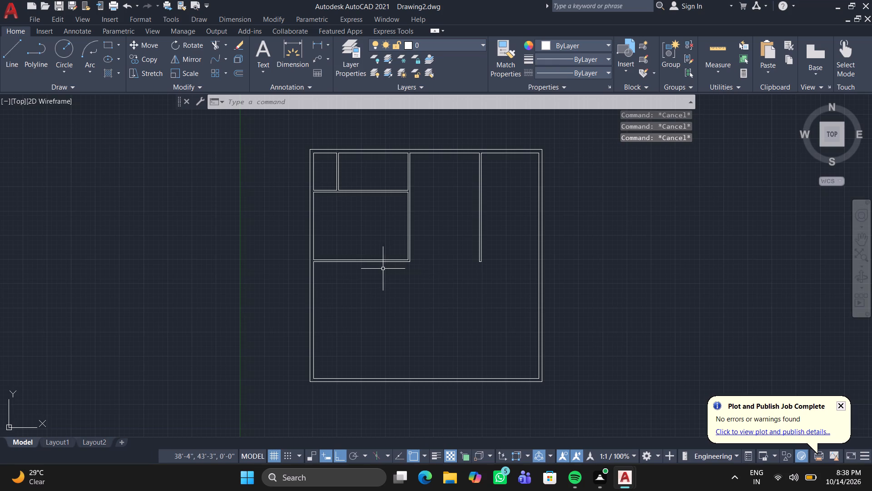
Erase the entire floor plan, including all outer walls and interior partitions.
{"action": "middle_click_drag", "start_coordinate": [382, 269], "coordinate": [302, 281]}
{"action": "left_click", "coordinate": [208, 151]}
{"action": "middle_click_drag", "start_coordinate": [460, 328], "coordinate": [460, 329]}
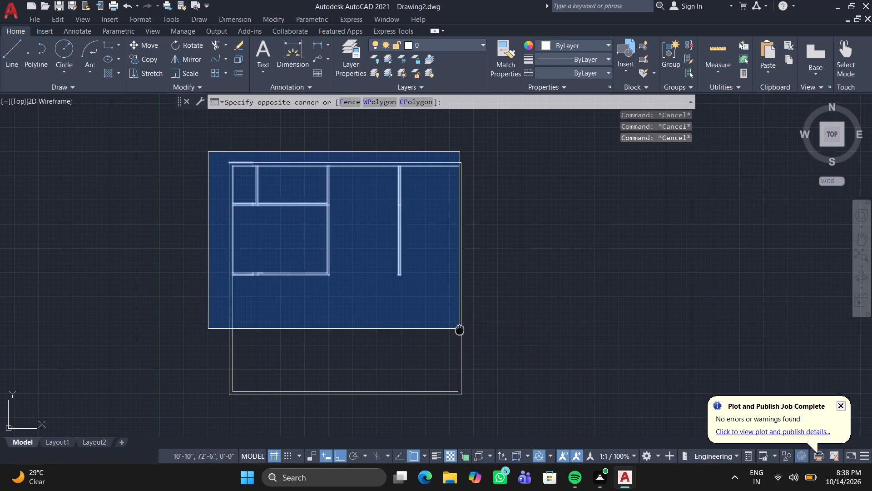
{"action": "middle_click_drag", "start_coordinate": [460, 329], "coordinate": [427, 257]}
{"action": "left_click", "coordinate": [467, 360]}
{"action": "key", "text": "Delete"}
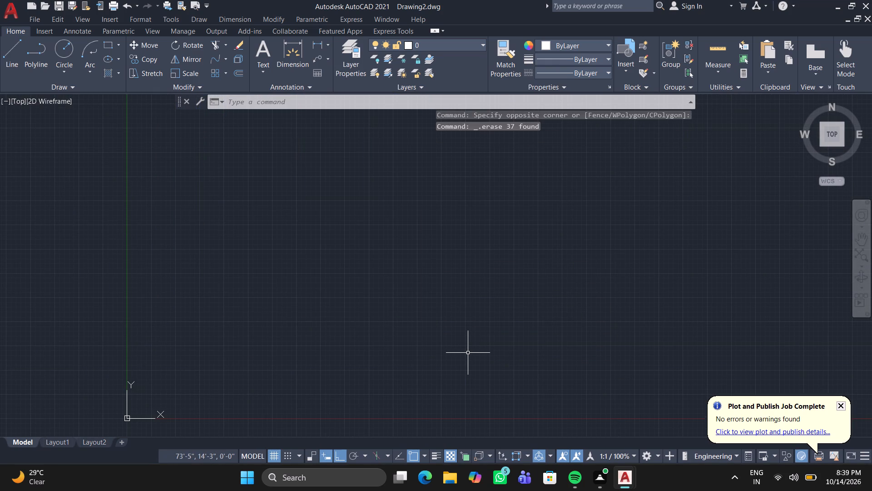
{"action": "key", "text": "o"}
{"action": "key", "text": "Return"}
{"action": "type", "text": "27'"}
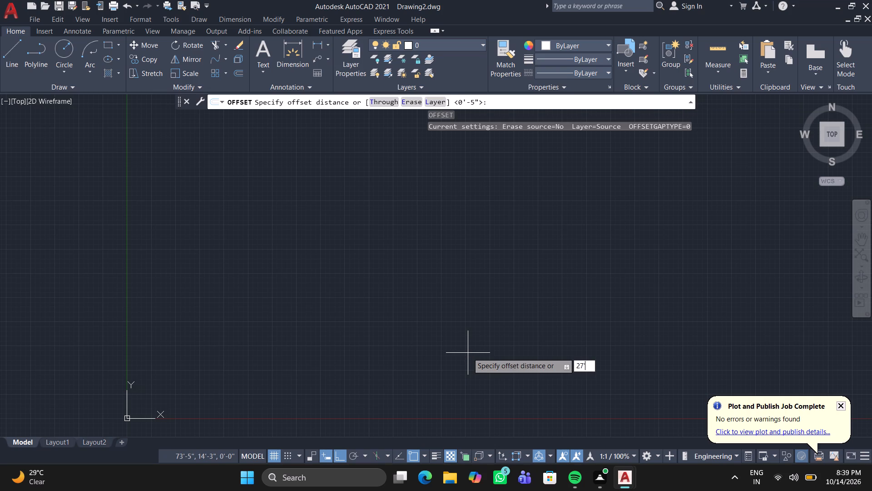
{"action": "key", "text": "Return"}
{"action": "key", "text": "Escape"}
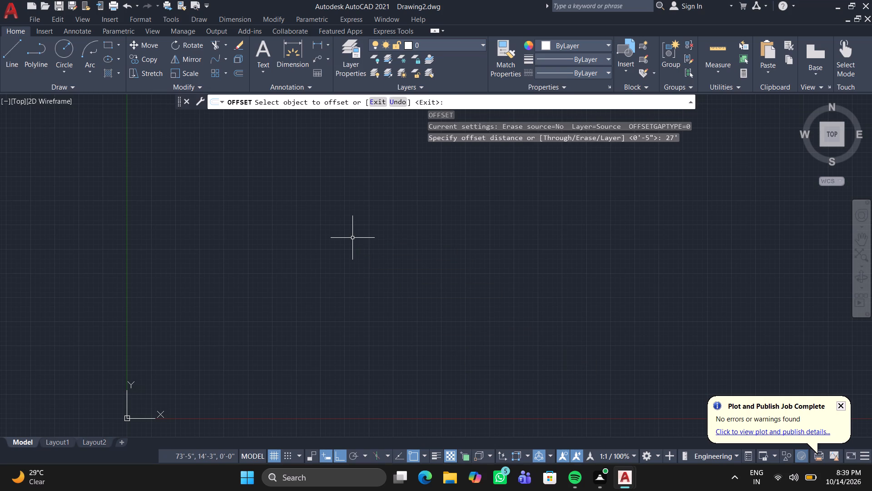
Draw a closed rectangular plot outline with the Line command, 27' wide and 43' high.
{"action": "key", "text": "l"}
{"action": "key", "text": "Return"}
{"action": "left_click_drag", "start_coordinate": [226, 165], "coordinate": [242, 167]}
{"action": "type", "text": "27'"}
{"action": "key", "text": "Return"}
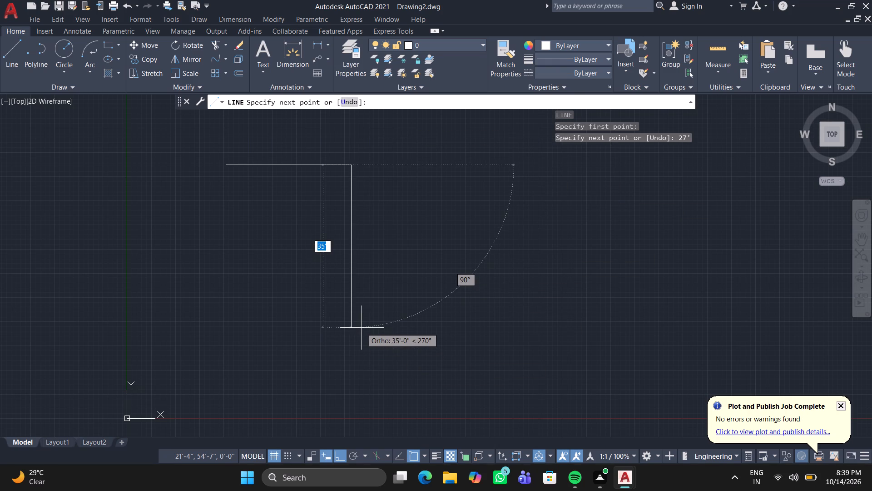
{"action": "type", "text": "43'"}
{"action": "key", "text": "Return"}
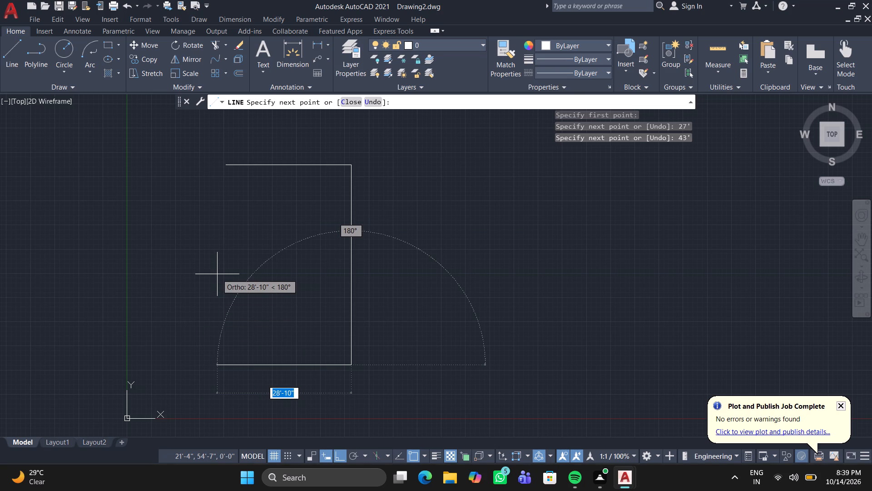
{"action": "key", "text": "2"}
{"action": "key", "text": "Page_Down"}
{"action": "key", "text": "7"}
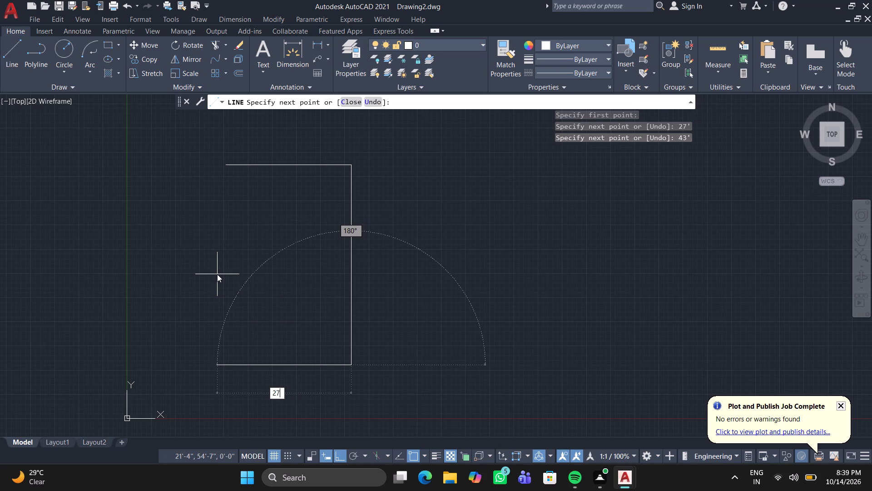
{"action": "key", "text": "apostrophe"}
{"action": "key", "text": "Return"}
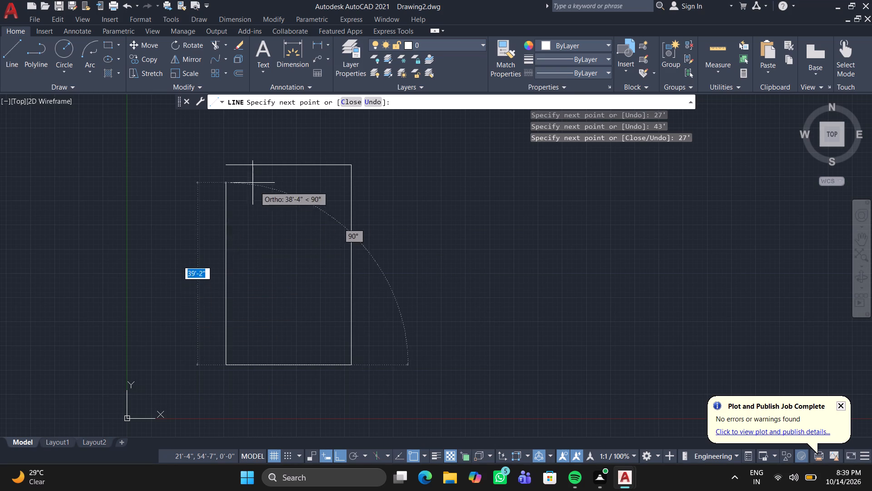
{"action": "left_click", "coordinate": [225, 165]}
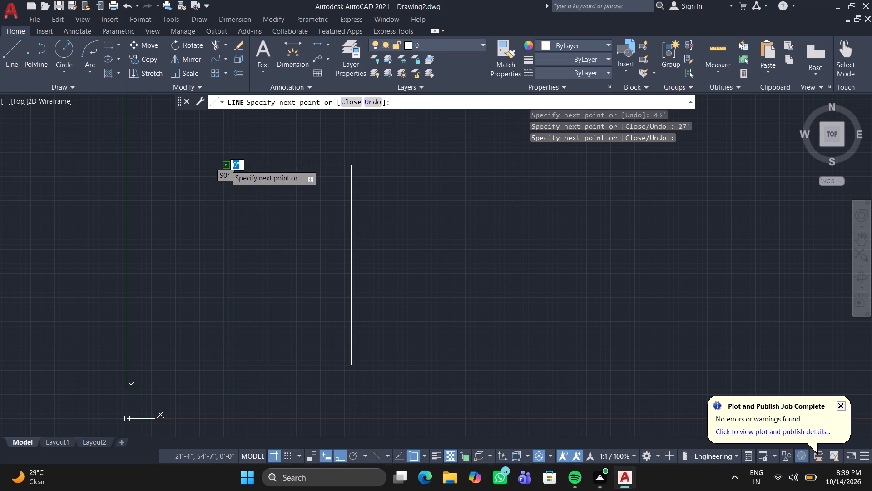
{"action": "key", "text": "Return"}
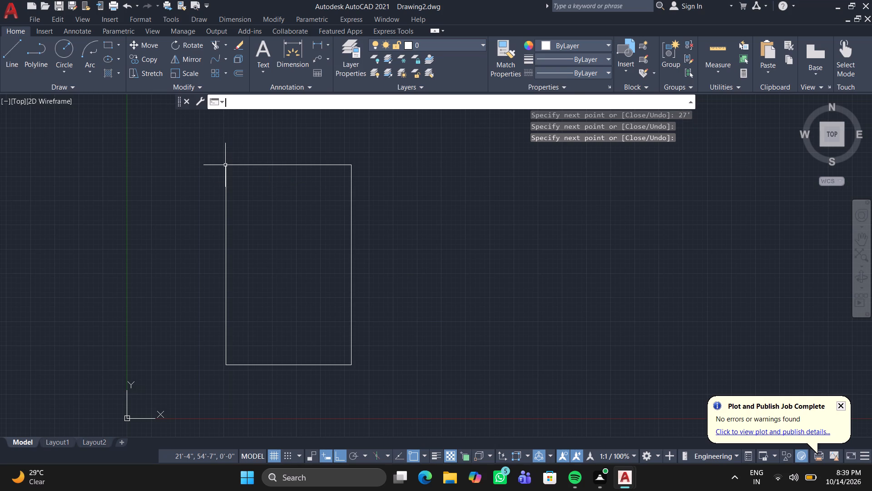
Offset the plot outline's top and left edges 9" inward to start the outer walls.
{"action": "scroll", "coordinate": [219, 169], "scroll_direction": "up", "scroll_amount": 2}
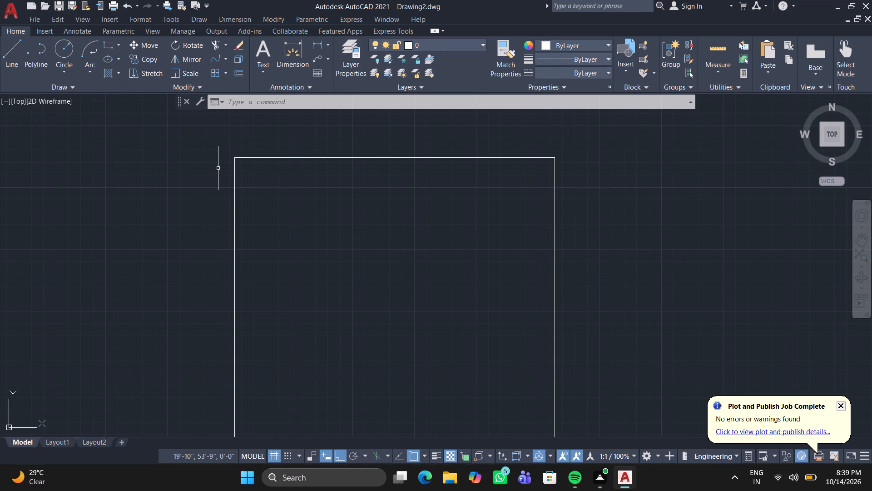
{"action": "scroll", "coordinate": [262, 200], "scroll_direction": "down", "scroll_amount": 1}
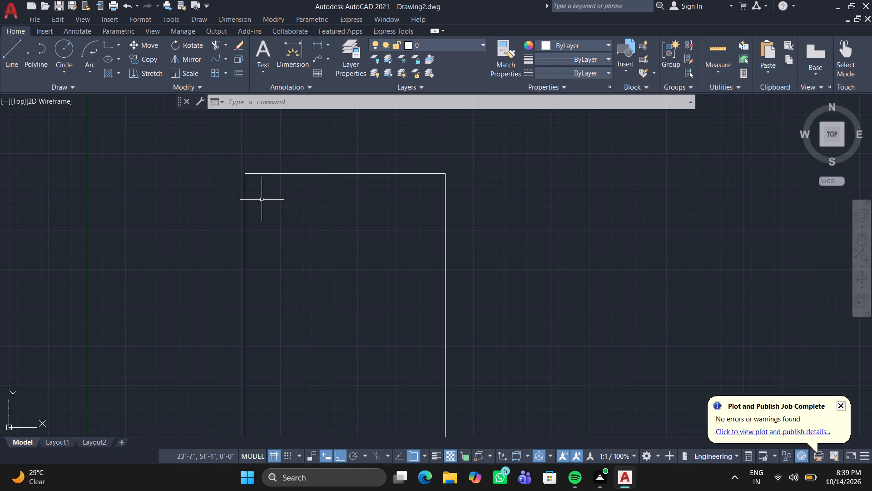
{"action": "middle_click_drag", "start_coordinate": [262, 200], "coordinate": [227, 175]}
{"action": "key", "text": "o"}
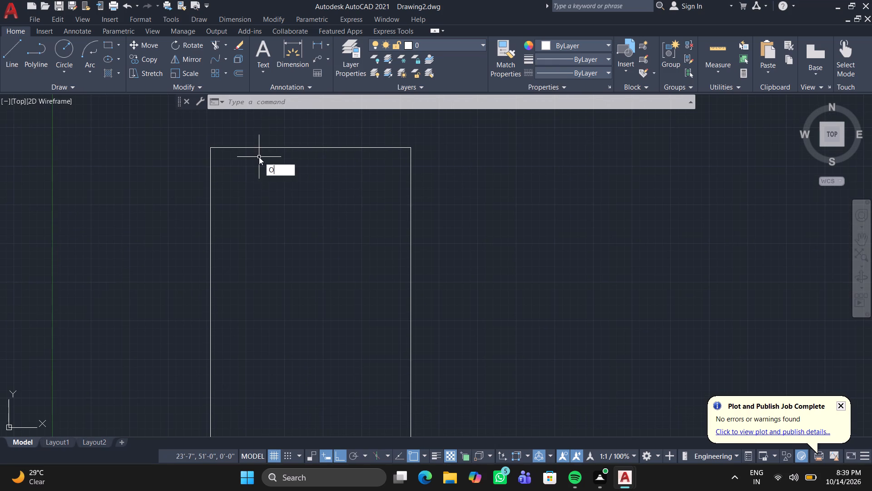
{"action": "key", "text": "Return"}
{"action": "key", "text": "9"}
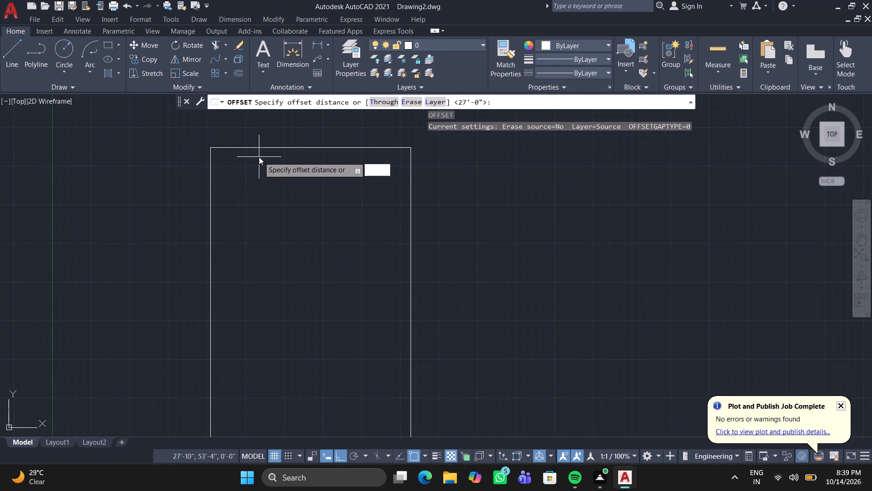
{"action": "key", "text": "shift+quotedbl"}
{"action": "key", "text": "Return"}
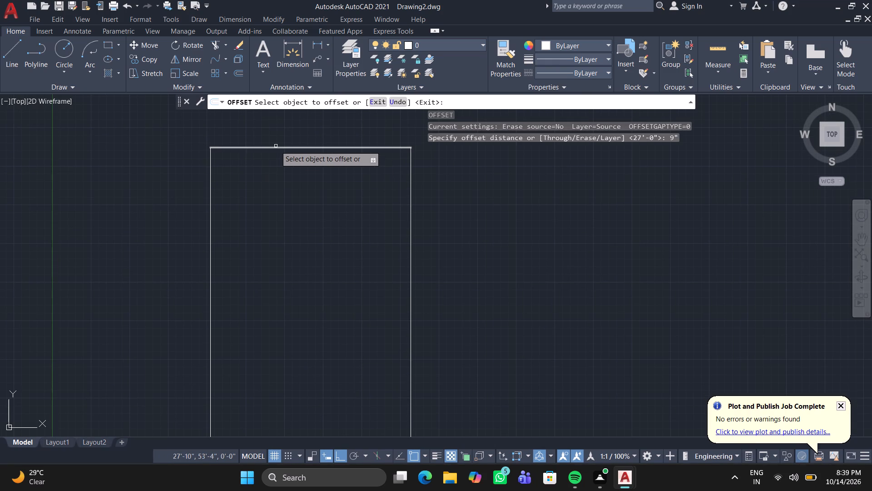
{"action": "left_click", "coordinate": [276, 146]}
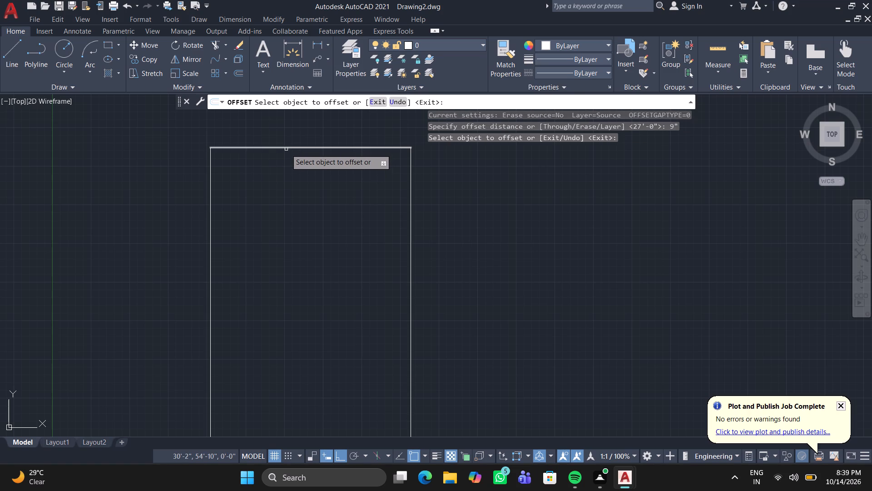
{"action": "left_click", "coordinate": [286, 149]}
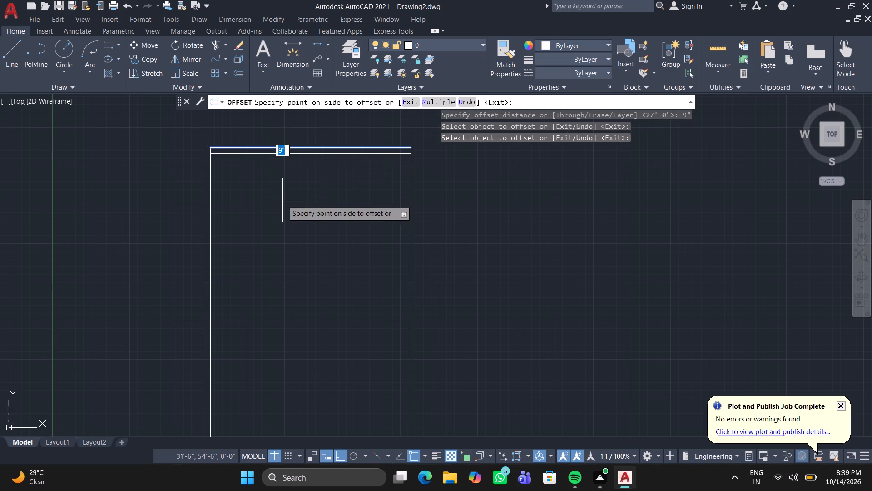
{"action": "left_click", "coordinate": [282, 201]}
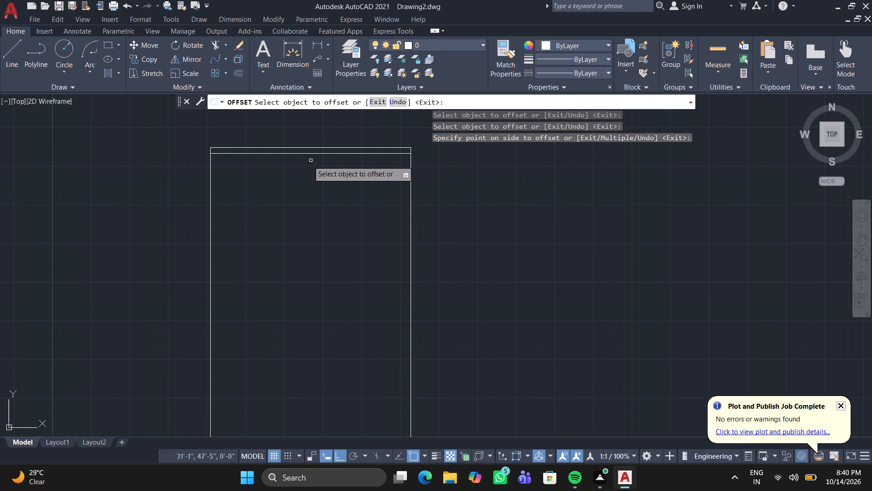
{"action": "left_click", "coordinate": [209, 182]}
{"action": "left_click", "coordinate": [263, 181]}
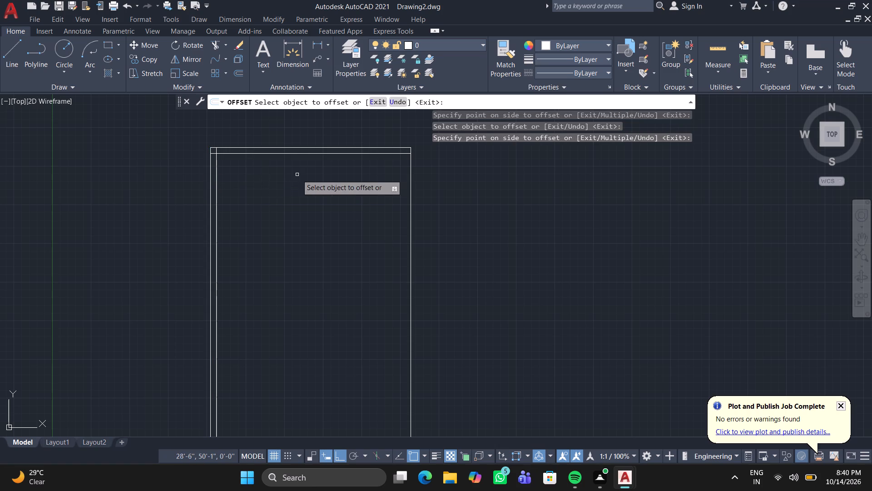
Offset the outline's right and bottom edges 9" inward, and finish offsetting.
{"action": "middle_click_drag", "start_coordinate": [293, 202], "coordinate": [273, 142]}
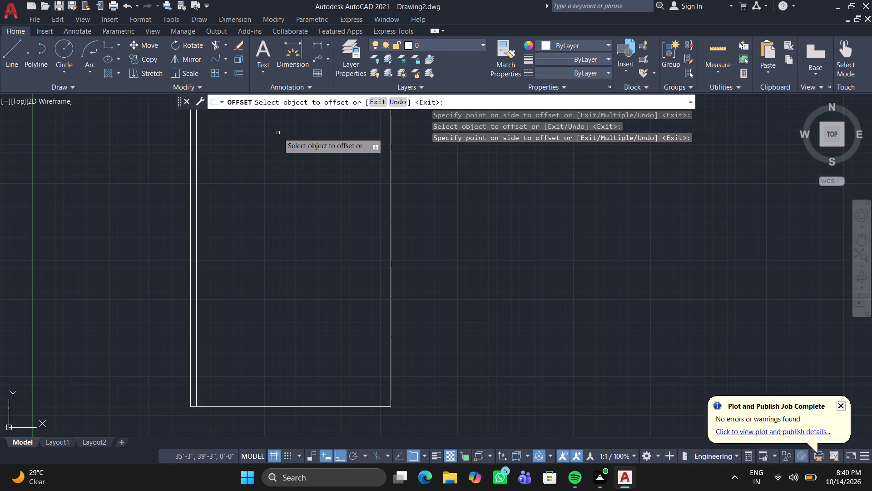
{"action": "left_click", "coordinate": [391, 169]}
{"action": "left_click", "coordinate": [315, 189]}
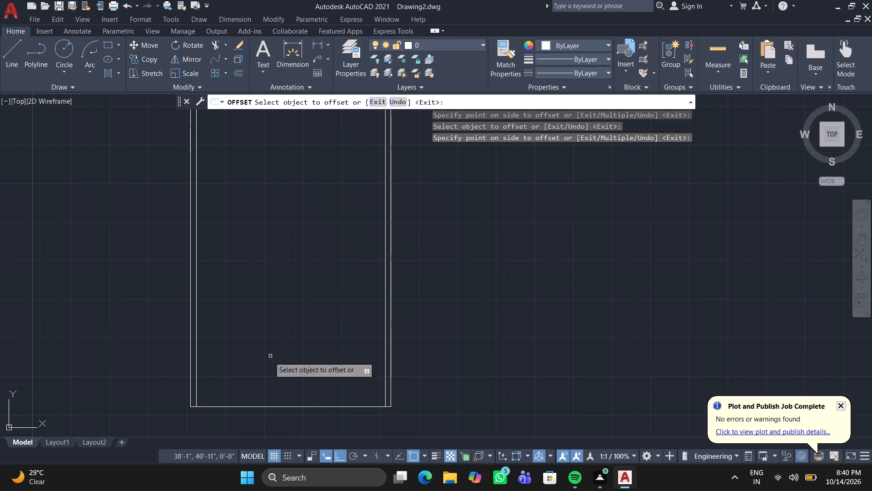
{"action": "left_click", "coordinate": [268, 407]}
{"action": "left_click", "coordinate": [276, 382]}
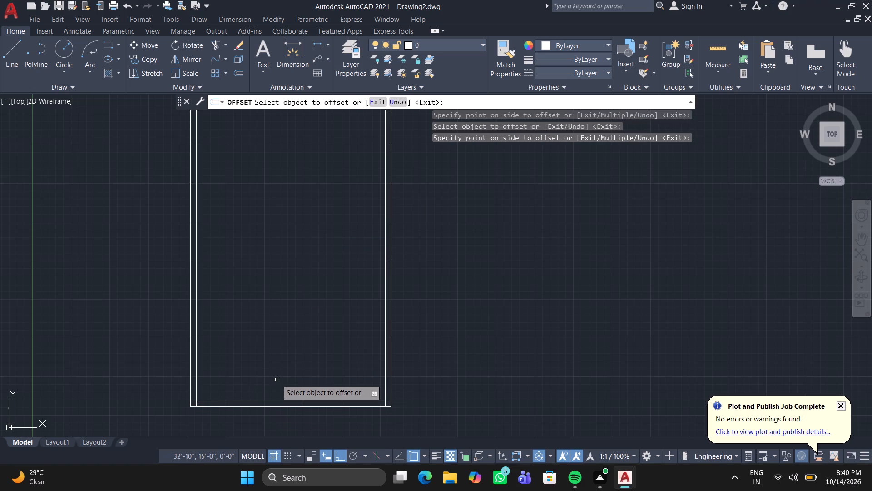
{"action": "key", "text": "Return"}
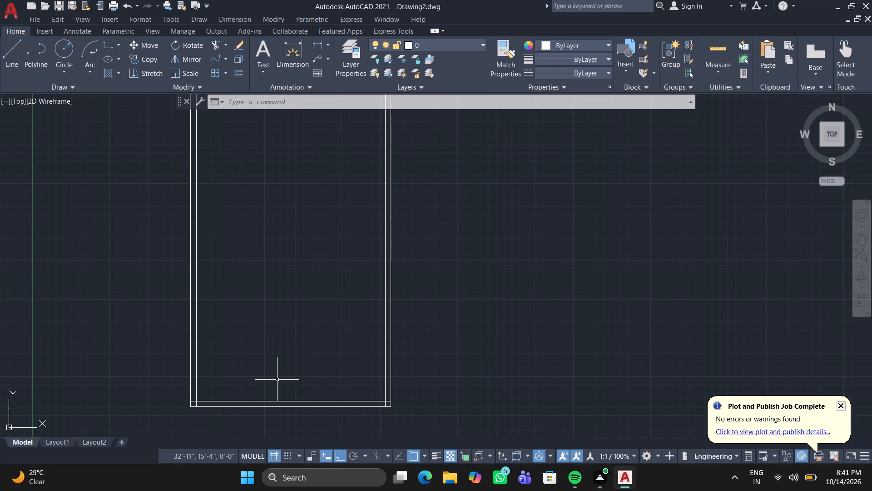
{"action": "key", "text": "Escape"}
Remove the stray horizontal line above the plan outline with the Trim command.
{"action": "type", "text": "TR"}
{"action": "key", "text": "Return"}
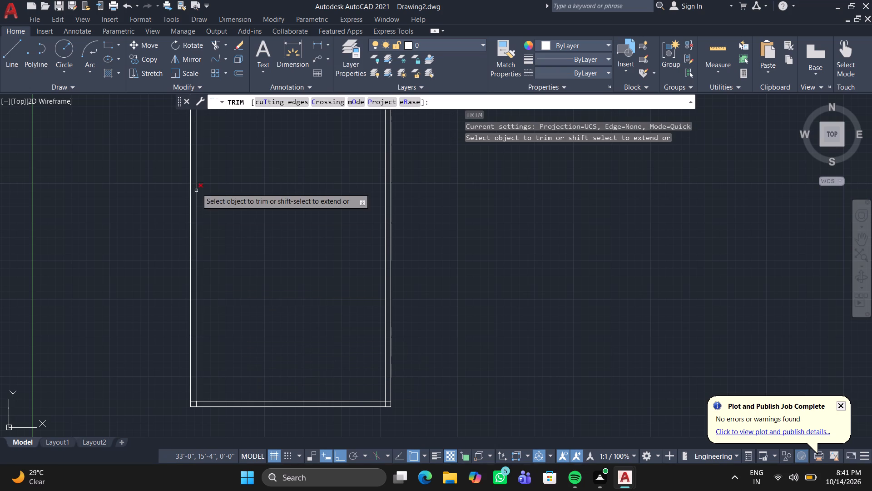
{"action": "middle_click_drag", "start_coordinate": [204, 181], "coordinate": [244, 337]}
{"action": "scroll", "coordinate": [223, 242], "scroll_direction": "up", "scroll_amount": 3}
{"action": "scroll", "coordinate": [224, 237], "scroll_direction": "down", "scroll_amount": 2}
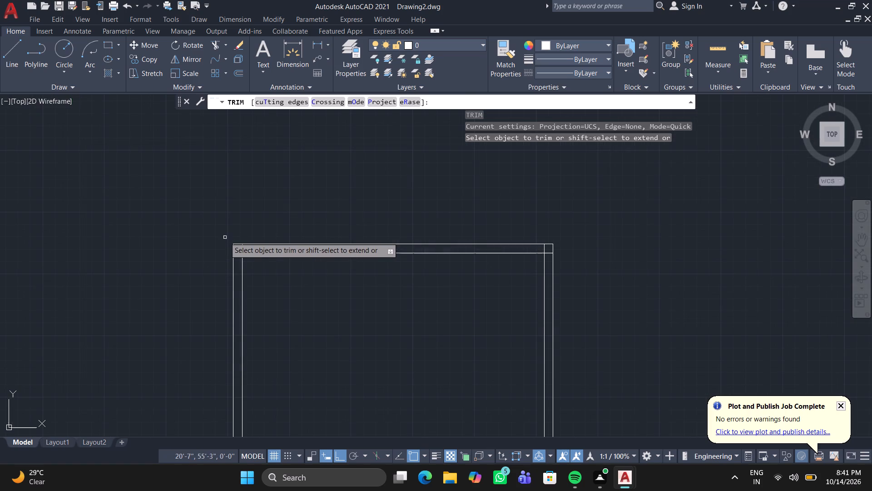
{"action": "scroll", "coordinate": [322, 217], "scroll_direction": "down", "scroll_amount": 1}
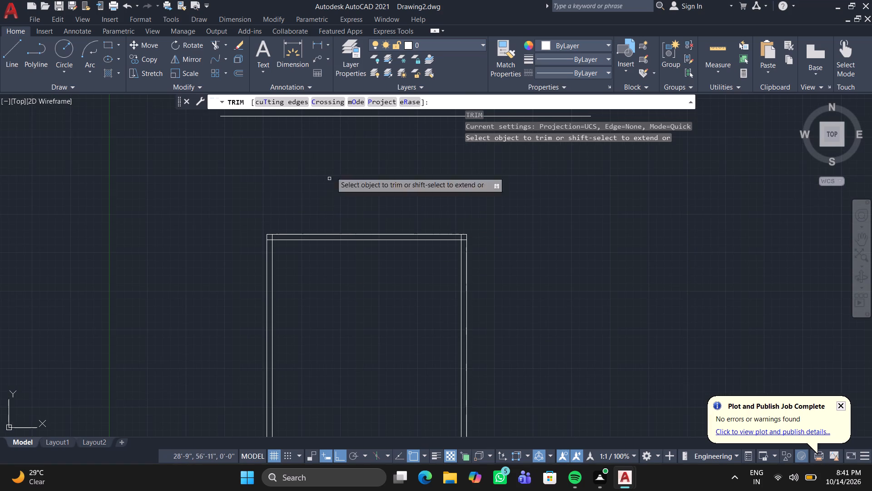
{"action": "scroll", "coordinate": [342, 150], "scroll_direction": "down", "scroll_amount": 1}
{"action": "middle_click_drag", "start_coordinate": [338, 155], "coordinate": [302, 168]}
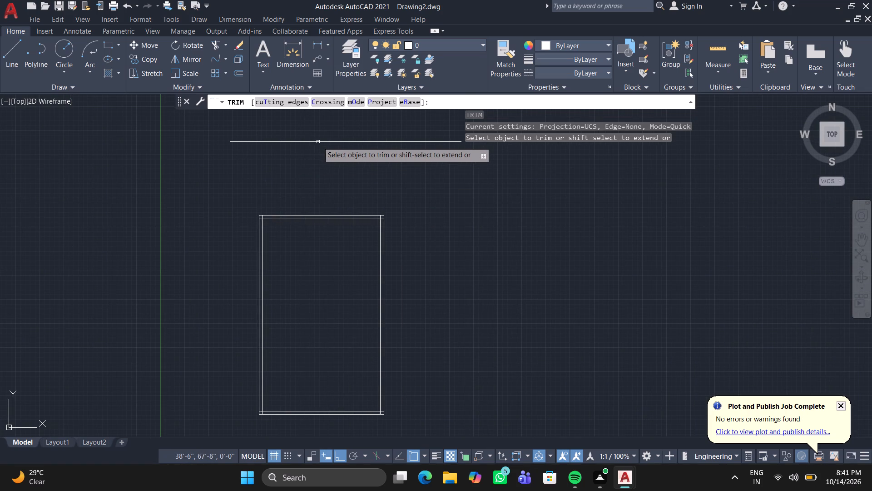
{"action": "left_click", "coordinate": [318, 142]}
{"action": "left_click", "coordinate": [246, 144]}
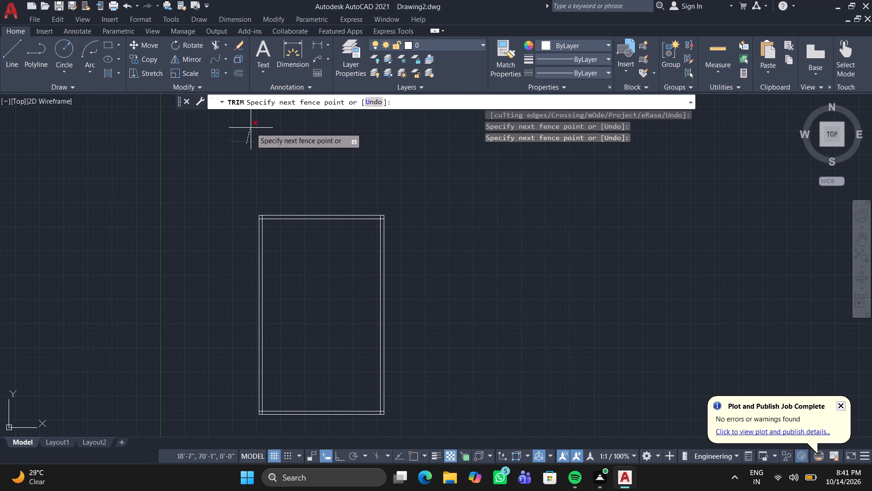
{"action": "left_click", "coordinate": [252, 127]}
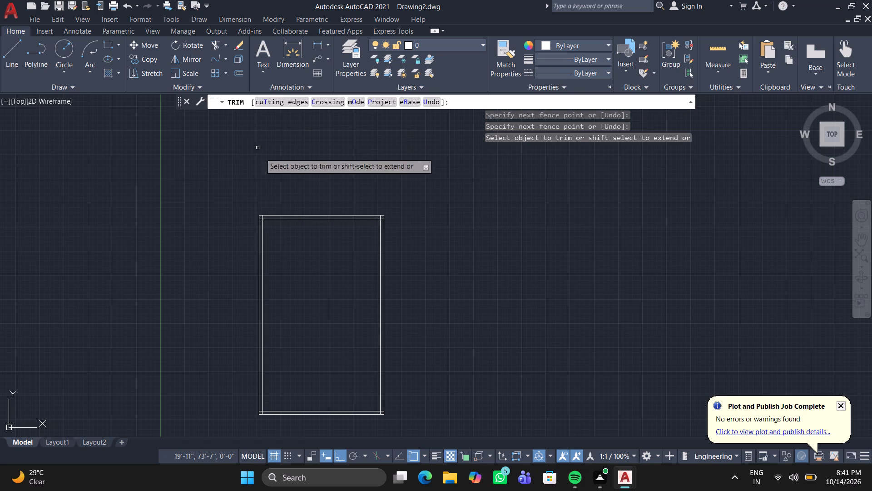
Trim the overlapping inner wall line ends at the plan's top-left corner.
{"action": "scroll", "coordinate": [222, 244], "scroll_direction": "up", "scroll_amount": 5}
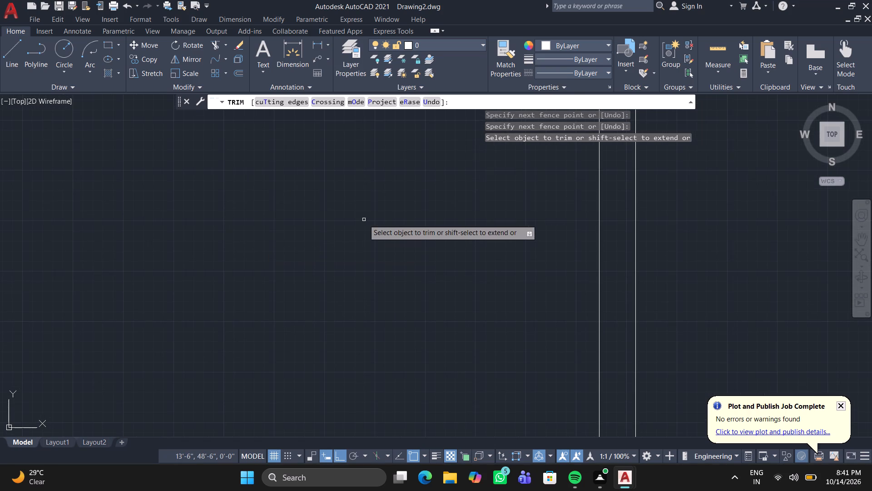
{"action": "middle_click_drag", "start_coordinate": [354, 220], "coordinate": [60, 336]}
{"action": "scroll", "coordinate": [148, 268], "scroll_direction": "down", "scroll_amount": 2}
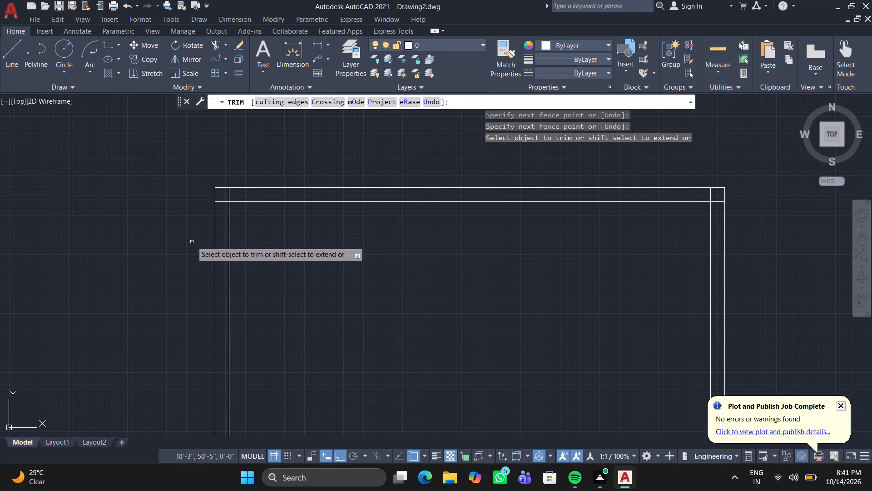
{"action": "scroll", "coordinate": [218, 197], "scroll_direction": "up", "scroll_amount": 3}
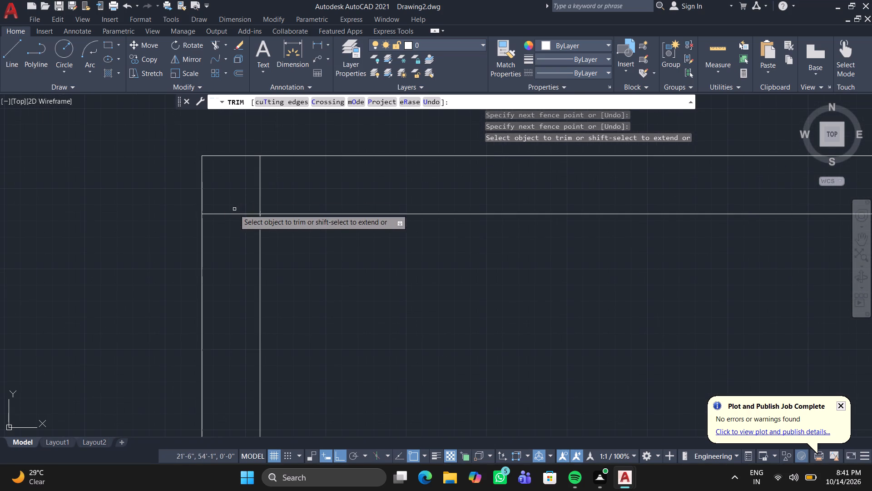
{"action": "left_click", "coordinate": [238, 214]}
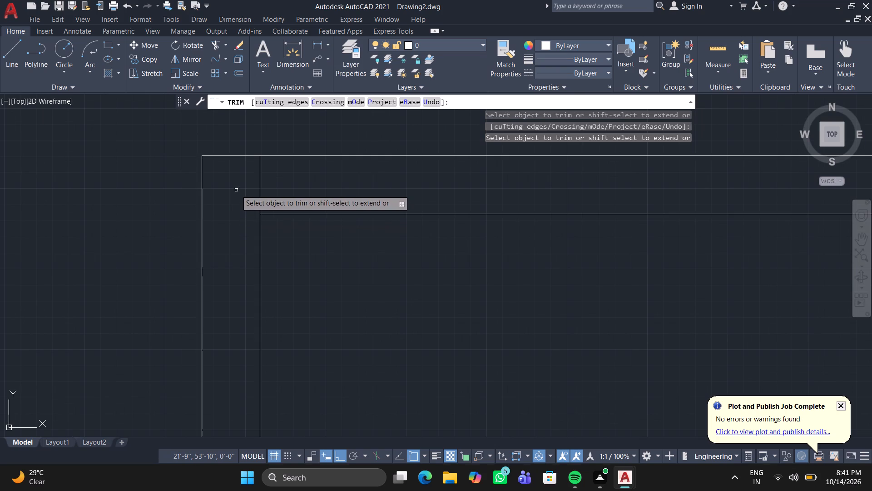
{"action": "left_click", "coordinate": [236, 190]}
{"action": "left_click", "coordinate": [310, 186]}
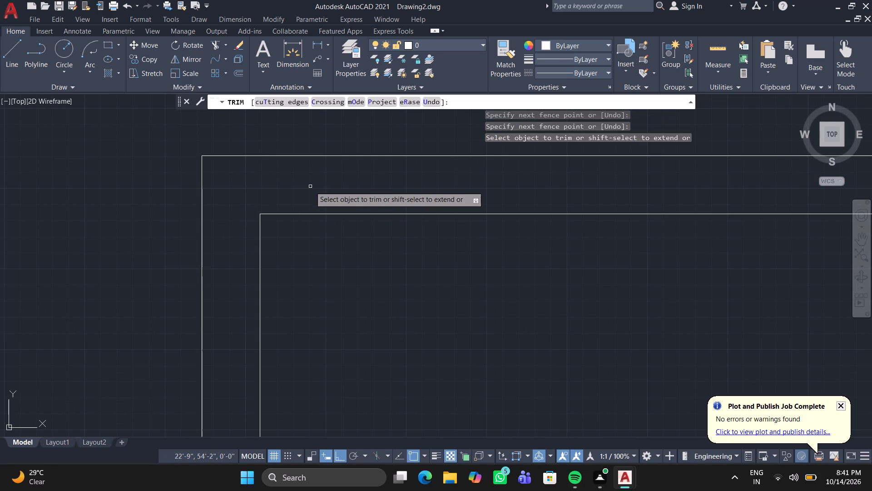
Trim the overlapping inner wall line ends at the plan's top-right corner.
{"action": "scroll", "coordinate": [310, 186], "scroll_direction": "down", "scroll_amount": 4}
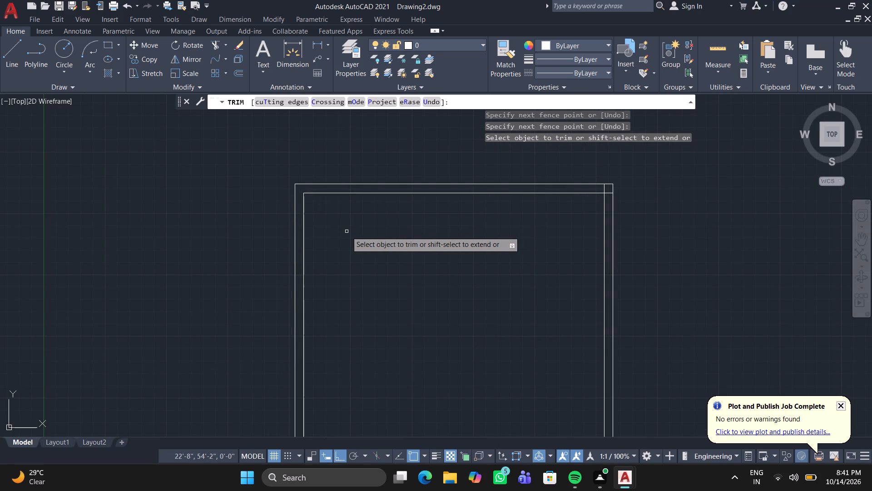
{"action": "middle_click_drag", "start_coordinate": [352, 238], "coordinate": [99, 238]}
{"action": "scroll", "coordinate": [349, 188], "scroll_direction": "up", "scroll_amount": 2}
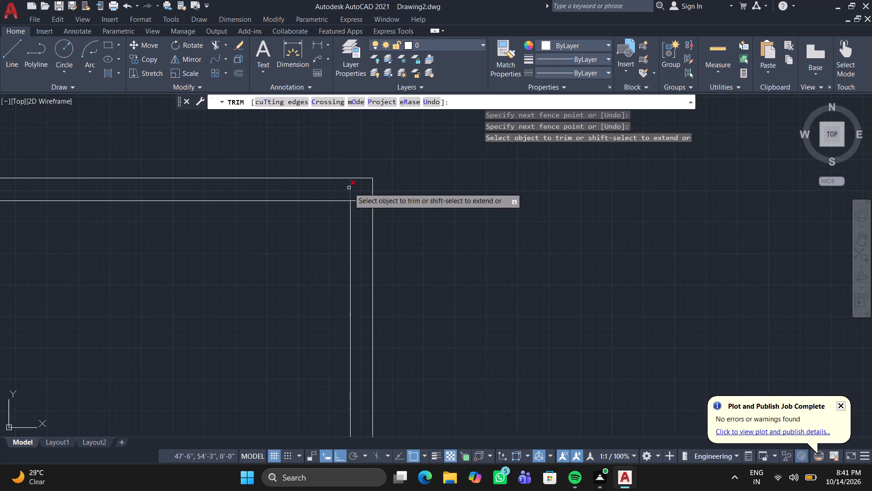
{"action": "left_click", "coordinate": [349, 188]}
{"action": "left_click", "coordinate": [357, 201]}
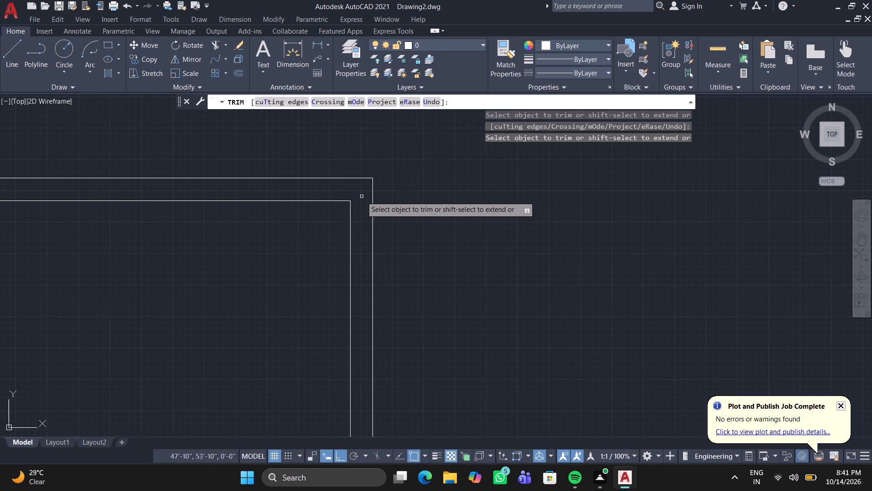
{"action": "right_click_drag", "start_coordinate": [367, 198], "coordinate": [296, 292]}
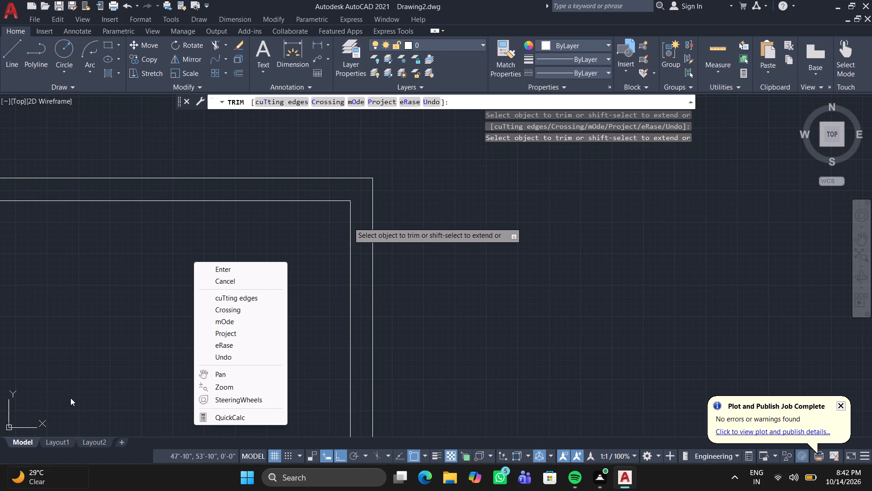
{"action": "left_click_drag", "start_coordinate": [93, 247], "coordinate": [94, 252]}
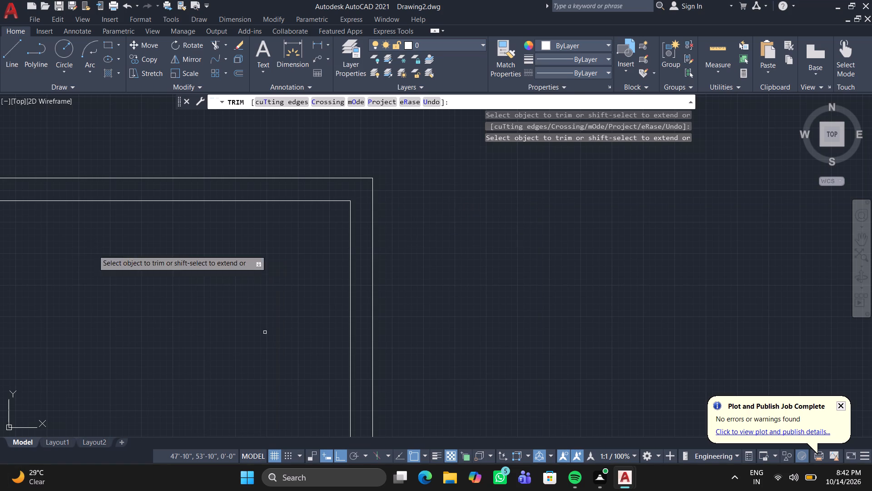
{"action": "left_click_drag", "start_coordinate": [94, 252], "coordinate": [94, 259]}
Trim the overlapping inner wall line ends at the plan's bottom-left corner, and finish trimming.
{"action": "scroll", "coordinate": [78, 246], "scroll_direction": "down", "scroll_amount": 1}
{"action": "middle_click_drag", "start_coordinate": [78, 246], "coordinate": [329, 149]}
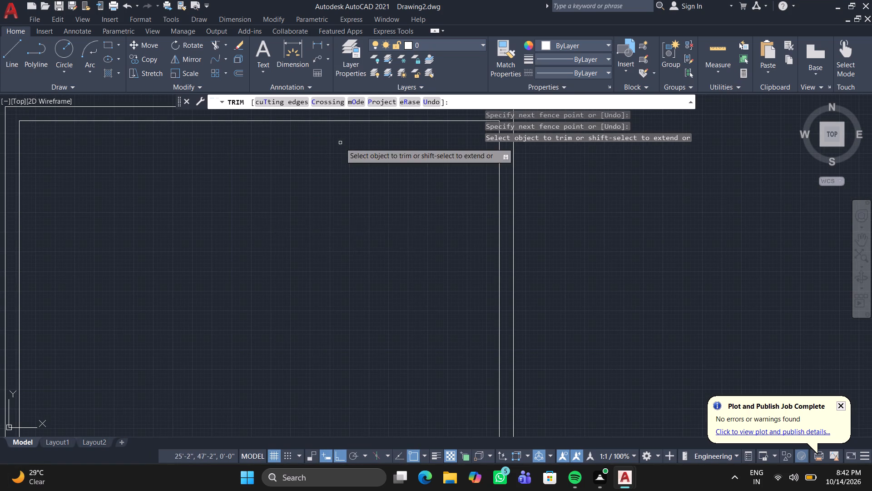
{"action": "middle_click_drag", "start_coordinate": [251, 240], "coordinate": [383, 146]}
{"action": "scroll", "coordinate": [326, 239], "scroll_direction": "down", "scroll_amount": 1}
{"action": "middle_click_drag", "start_coordinate": [326, 240], "coordinate": [302, 81]}
{"action": "middle_click_drag", "start_coordinate": [245, 278], "coordinate": [245, 171]}
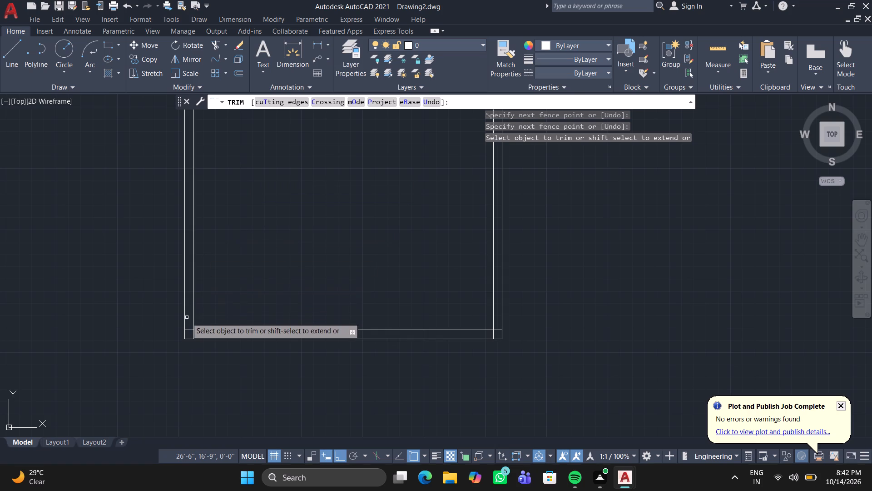
{"action": "scroll", "coordinate": [186, 331], "scroll_direction": "up", "scroll_amount": 4}
{"action": "left_click", "coordinate": [186, 331]}
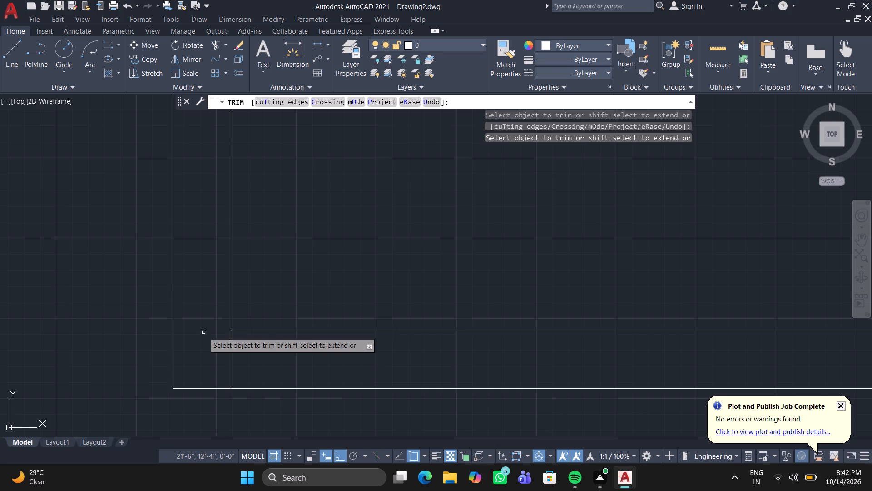
{"action": "left_click", "coordinate": [212, 353]}
{"action": "left_click", "coordinate": [274, 349]}
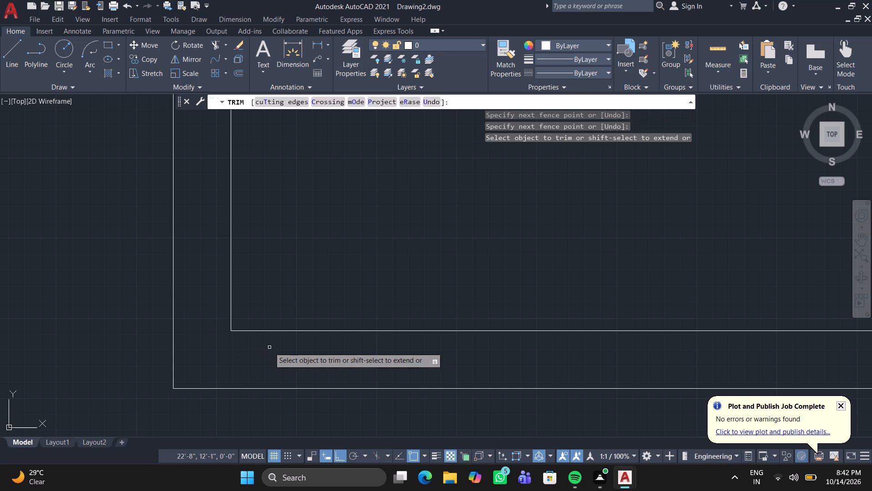
{"action": "key", "text": "Return"}
{"action": "scroll", "coordinate": [432, 300], "scroll_direction": "down", "scroll_amount": 3}
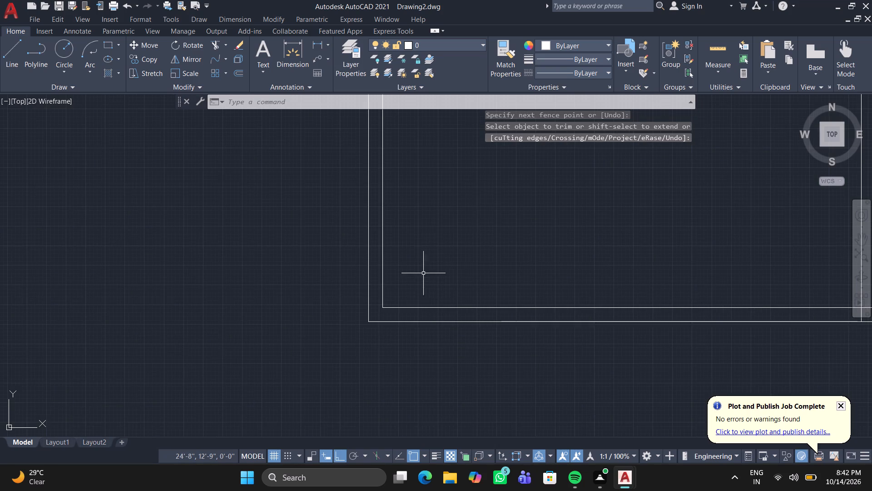
{"action": "scroll", "coordinate": [423, 268], "scroll_direction": "down", "scroll_amount": 2}
{"action": "middle_click_drag", "start_coordinate": [430, 249], "coordinate": [132, 288]}
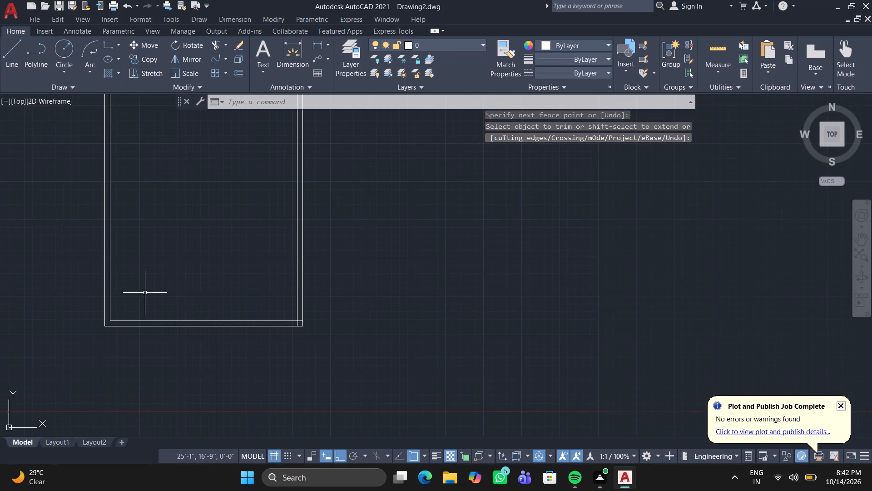
Trim the overlapping inner wall line ends at the plan's bottom-right corner, and finish trimming.
{"action": "scroll", "coordinate": [296, 320], "scroll_direction": "up", "scroll_amount": 4}
{"action": "middle_click_drag", "start_coordinate": [259, 306], "coordinate": [215, 239]}
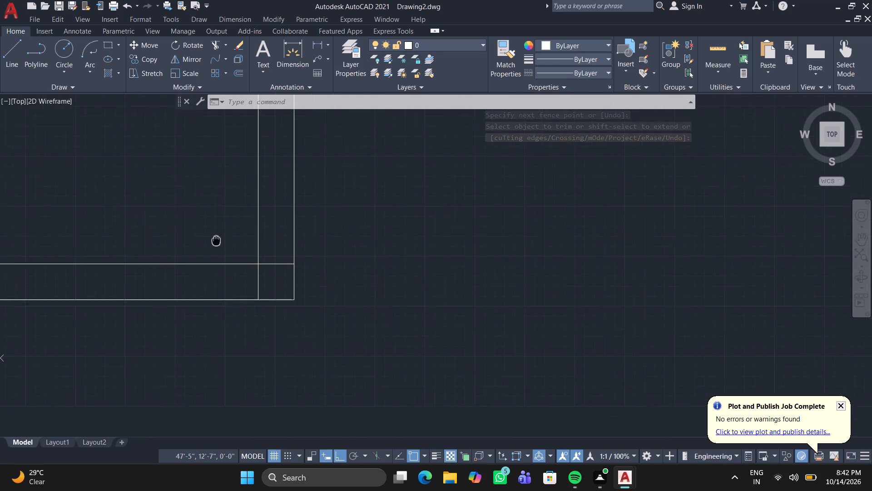
{"action": "middle_click_drag", "start_coordinate": [215, 239], "coordinate": [213, 233]}
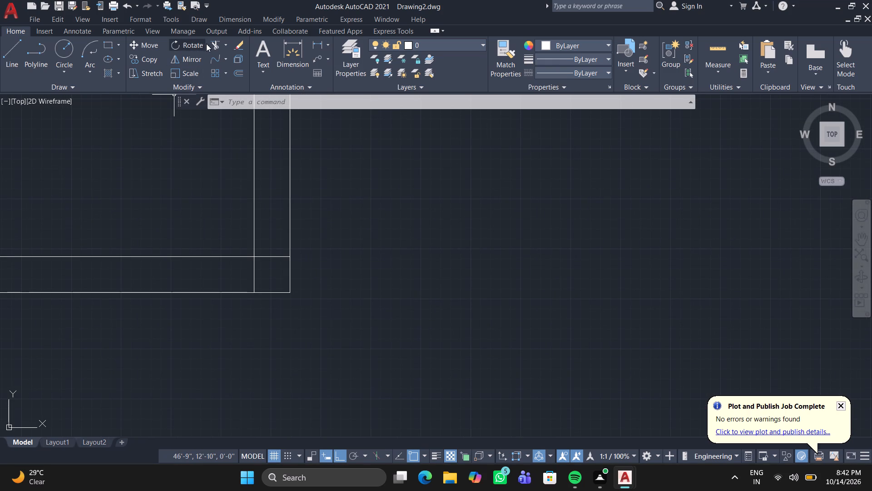
{"action": "left_click", "coordinate": [213, 40]}
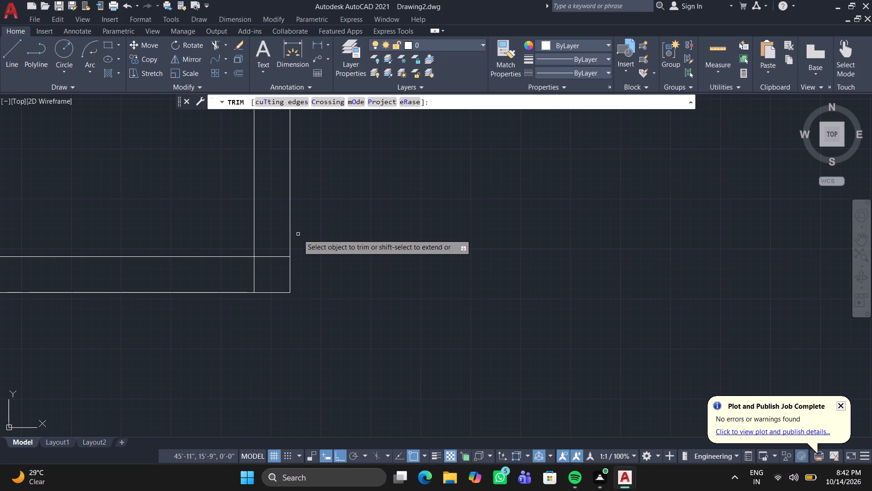
{"action": "scroll", "coordinate": [298, 234], "scroll_direction": "up", "scroll_amount": 1}
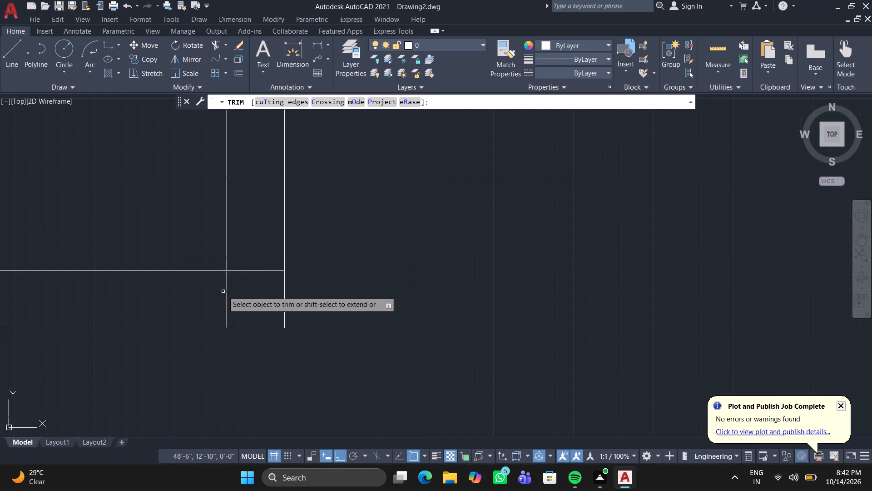
{"action": "left_click", "coordinate": [225, 291]}
{"action": "left_click", "coordinate": [244, 267]}
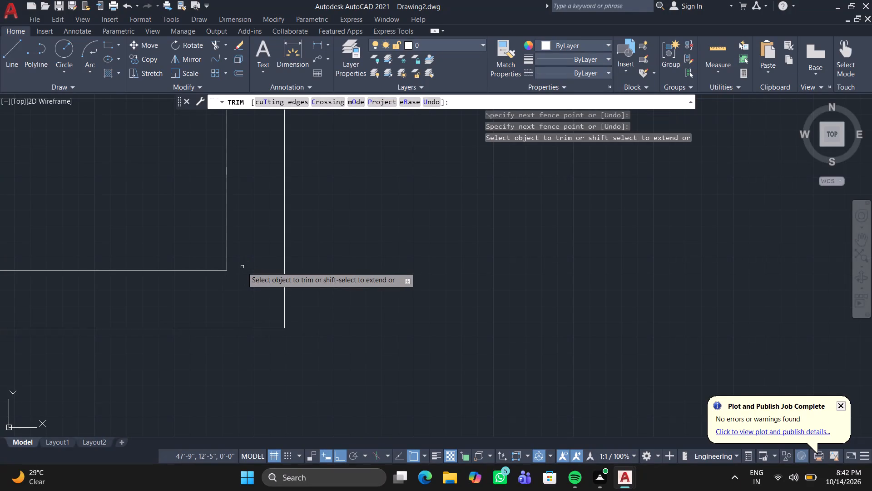
{"action": "key", "text": "Return"}
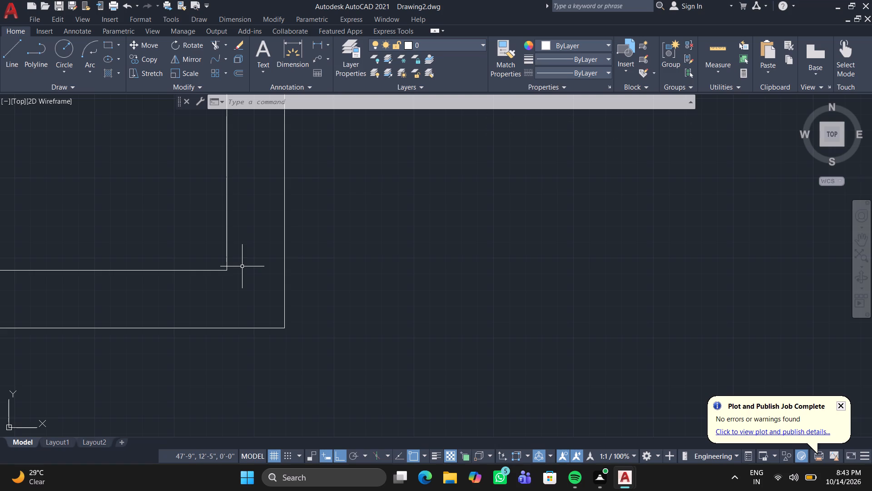
Offset the left wall's inner line 12'9" into the plan as the first face of a vertical partition.
{"action": "scroll", "coordinate": [261, 228], "scroll_direction": "down", "scroll_amount": 3}
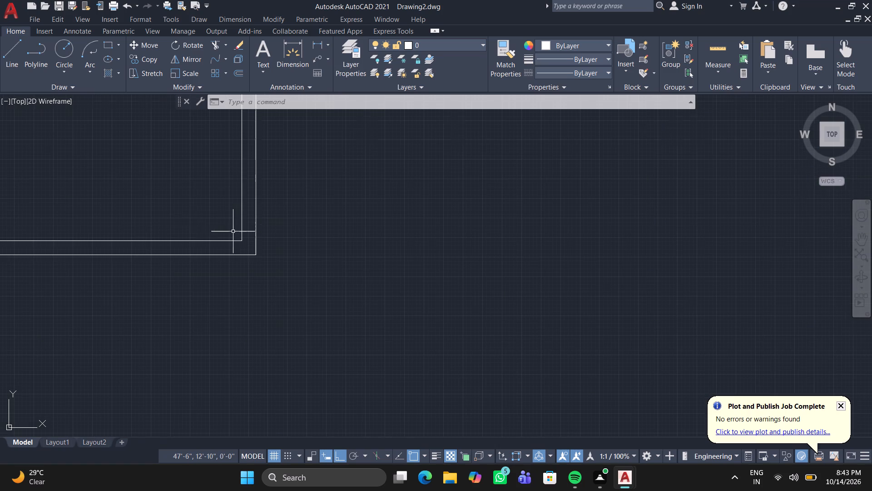
{"action": "middle_click_drag", "start_coordinate": [182, 215], "coordinate": [654, 490]}
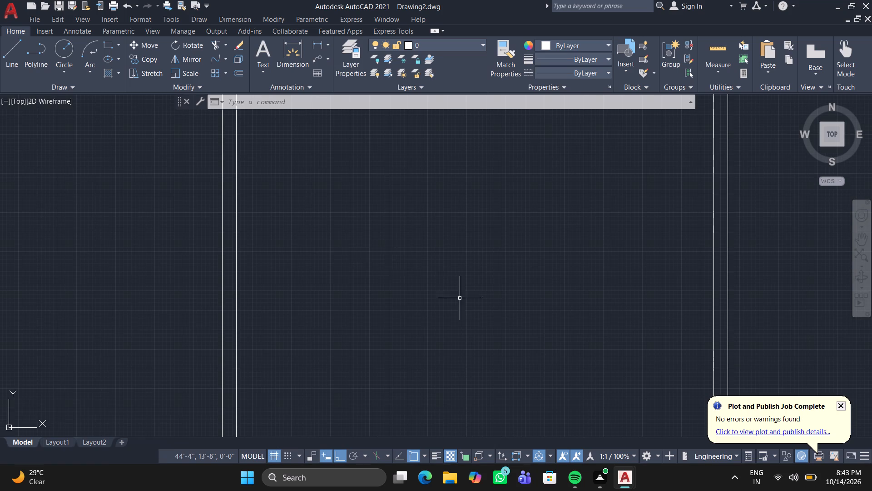
{"action": "middle_click_drag", "start_coordinate": [362, 251], "coordinate": [318, 463]}
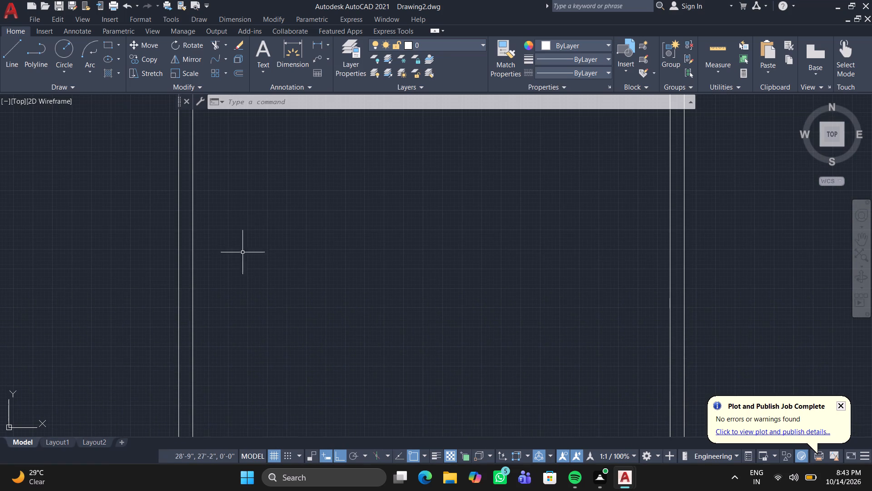
{"action": "middle_click_drag", "start_coordinate": [244, 222], "coordinate": [195, 389]}
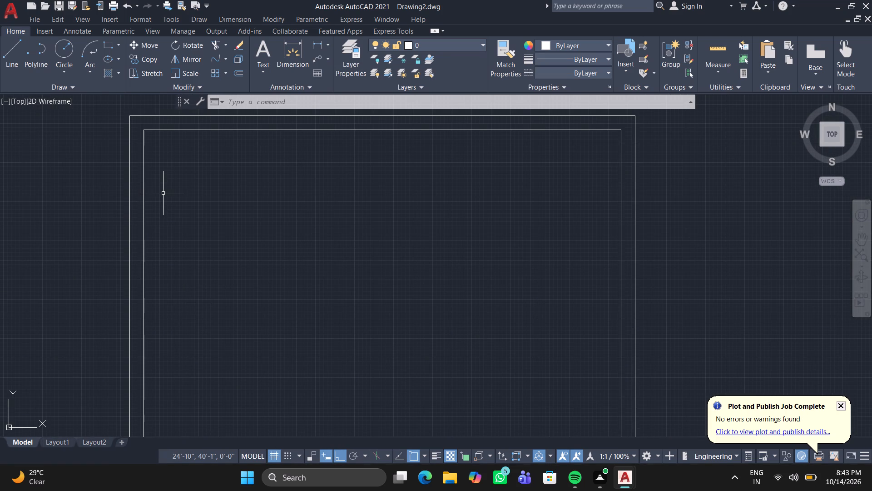
{"action": "key", "text": "o"}
{"action": "key", "text": "Return"}
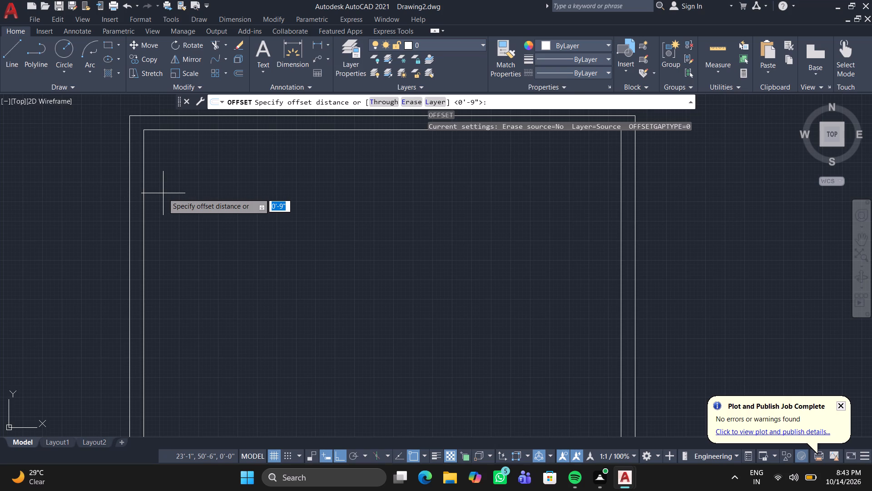
{"action": "type", "text": "12'9\""}
{"action": "key", "text": "Return"}
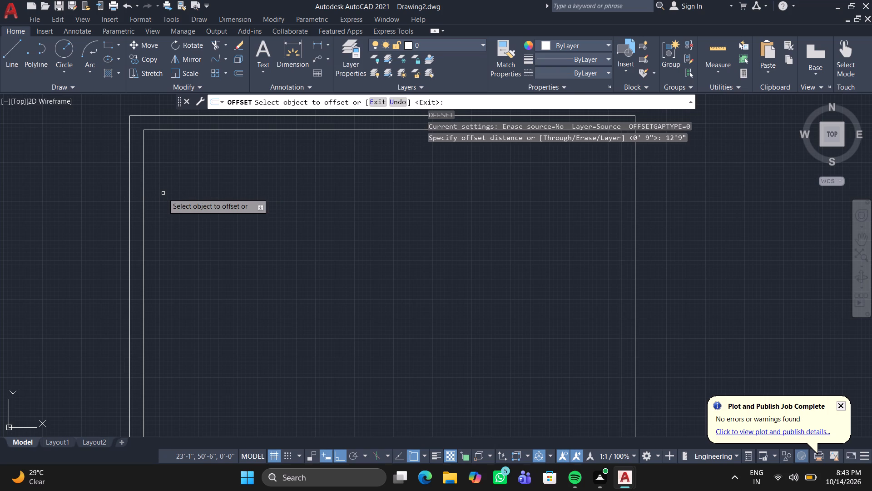
{"action": "left_click", "coordinate": [142, 184]}
{"action": "left_click", "coordinate": [204, 174]}
{"action": "key", "text": "Return"}
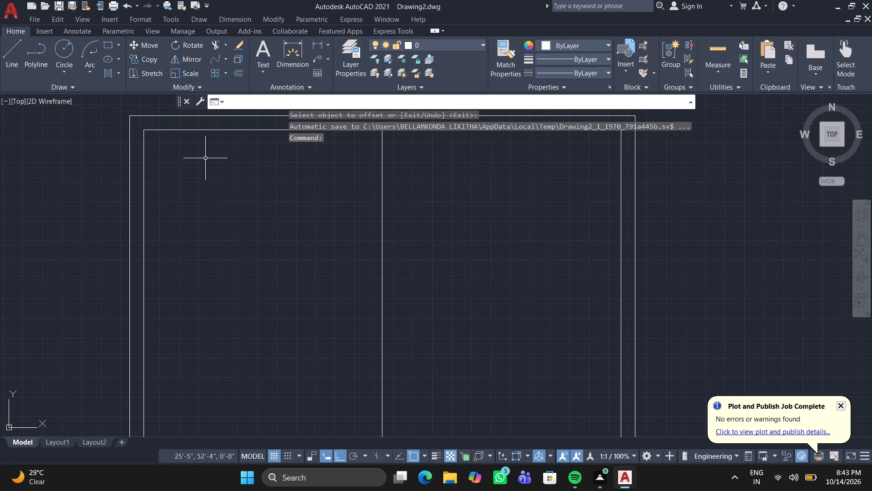
Offset the new vertical partition line 4.5" to its right to give the partition its thickness.
{"action": "key", "text": "o"}
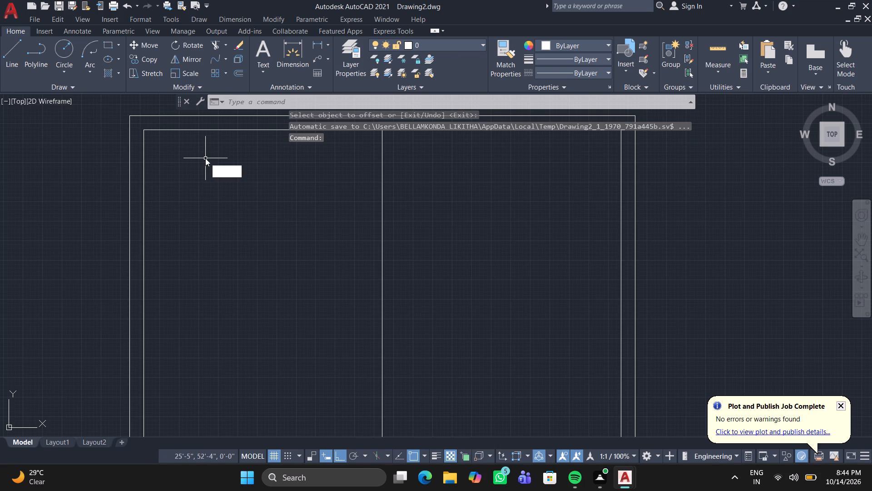
{"action": "key", "text": "Return"}
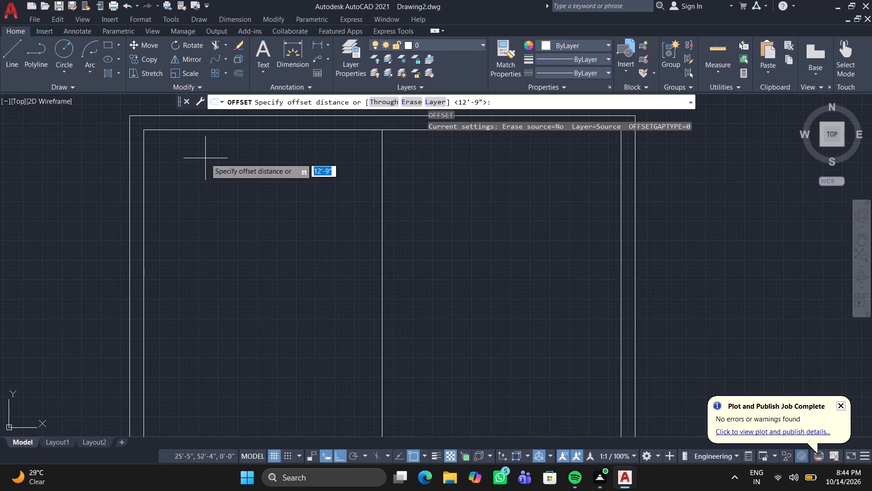
{"action": "type", "text": "4.5\""}
{"action": "key", "text": "Return"}
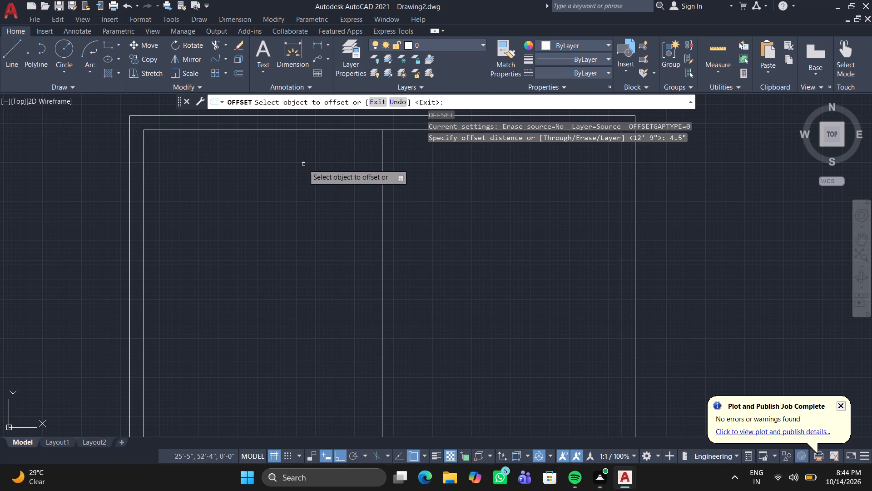
{"action": "left_click", "coordinate": [382, 149]}
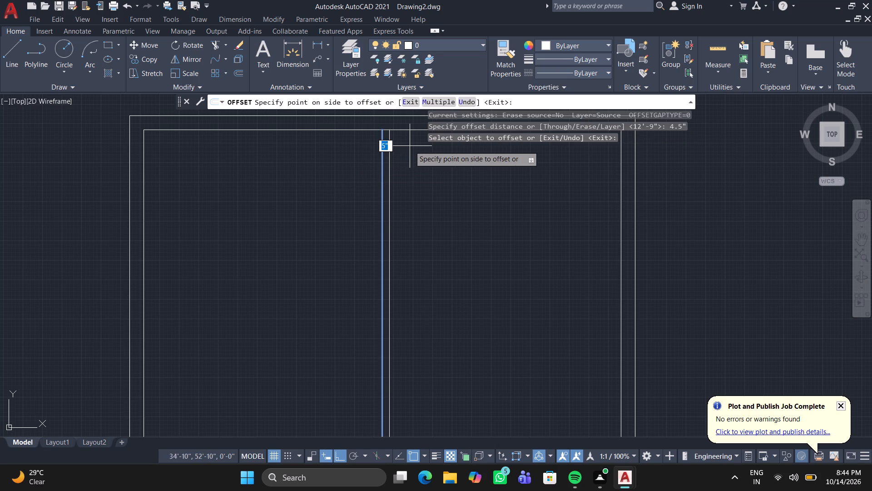
{"action": "left_click", "coordinate": [410, 146]}
{"action": "key", "text": "Return"}
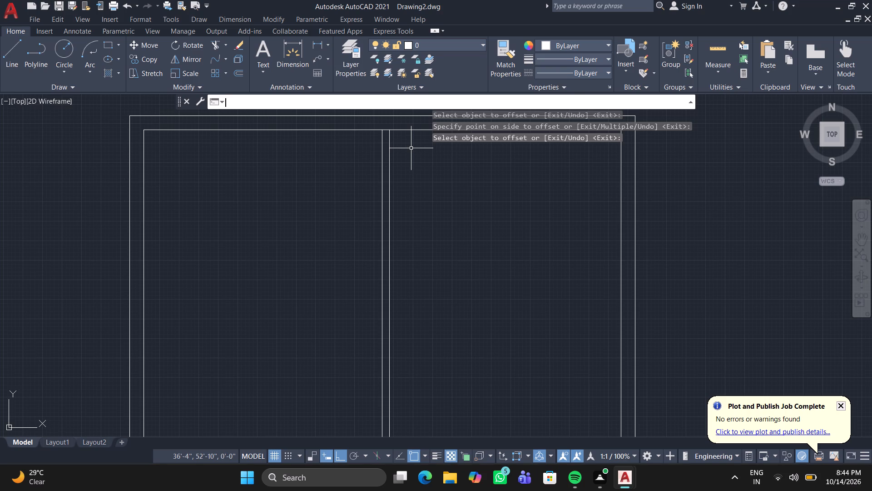
Offset the top wall's inner line 15'4.5" downward as the first face of a horizontal partition.
{"action": "key", "text": "o"}
{"action": "key", "text": "Return"}
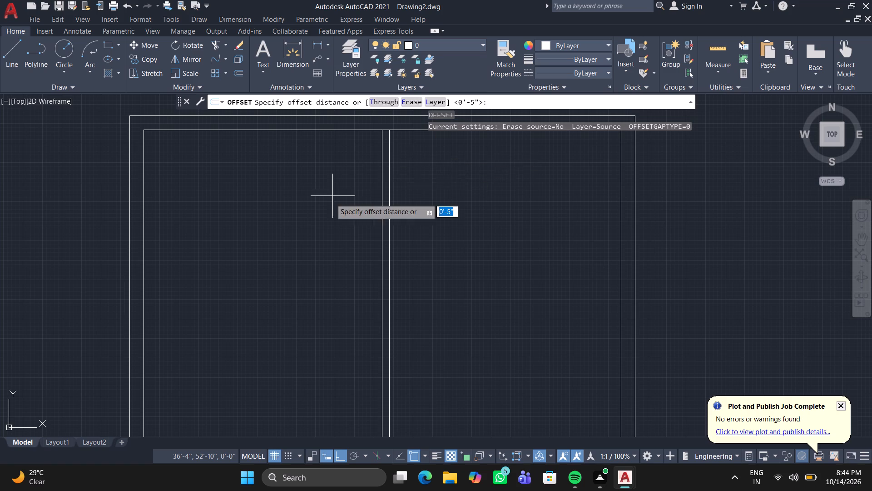
{"action": "scroll", "coordinate": [323, 214], "scroll_direction": "down", "scroll_amount": 1}
{"action": "middle_click_drag", "start_coordinate": [320, 218], "coordinate": [286, 181]}
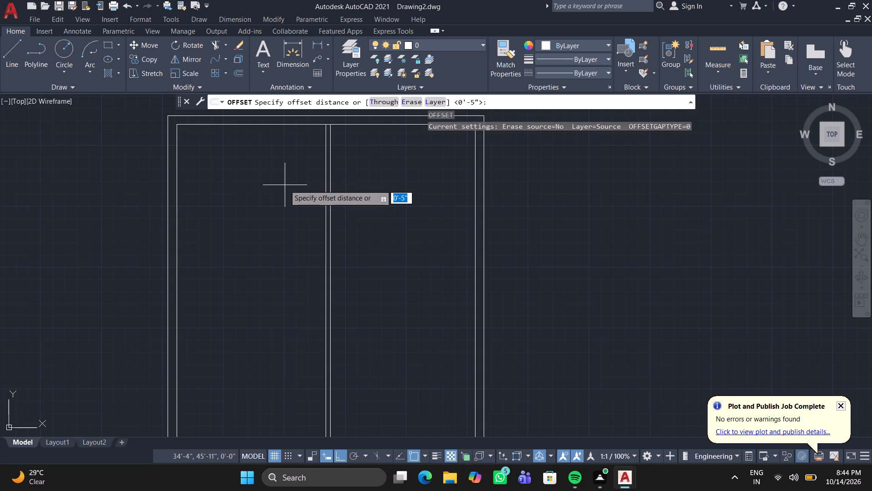
{"action": "middle_click_drag", "start_coordinate": [283, 188], "coordinate": [265, 188]}
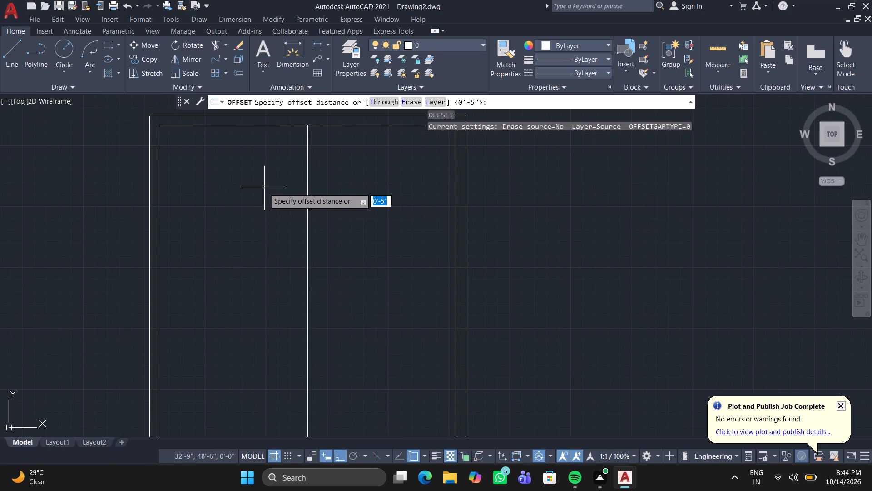
{"action": "type", "text": "15'4.5\""}
{"action": "key", "text": "Return"}
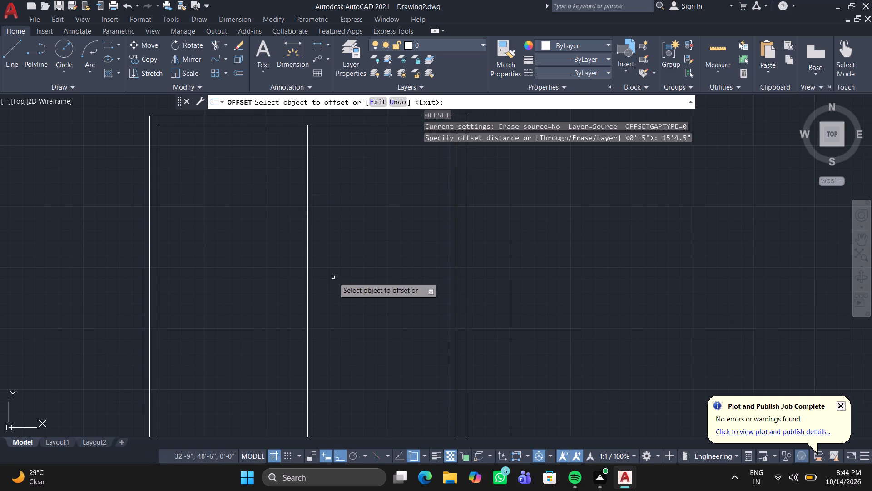
{"action": "left_click", "coordinate": [253, 125]}
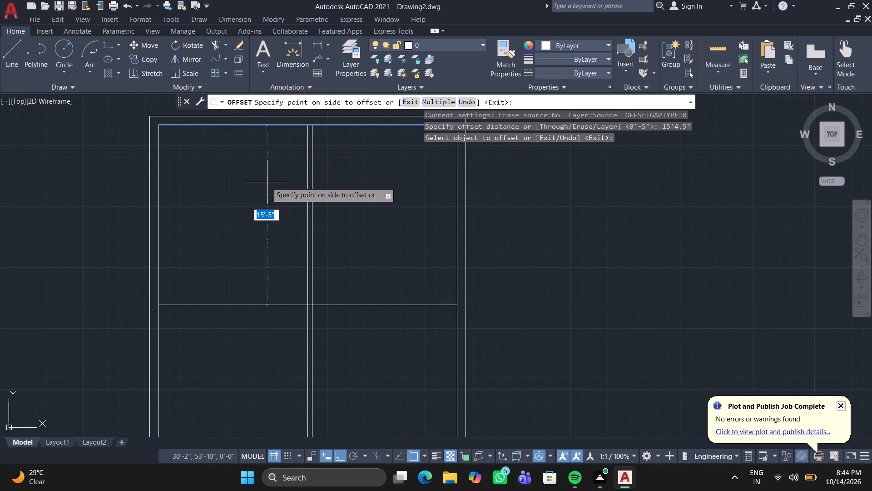
{"action": "left_click", "coordinate": [267, 182]}
{"action": "key", "text": "Return"}
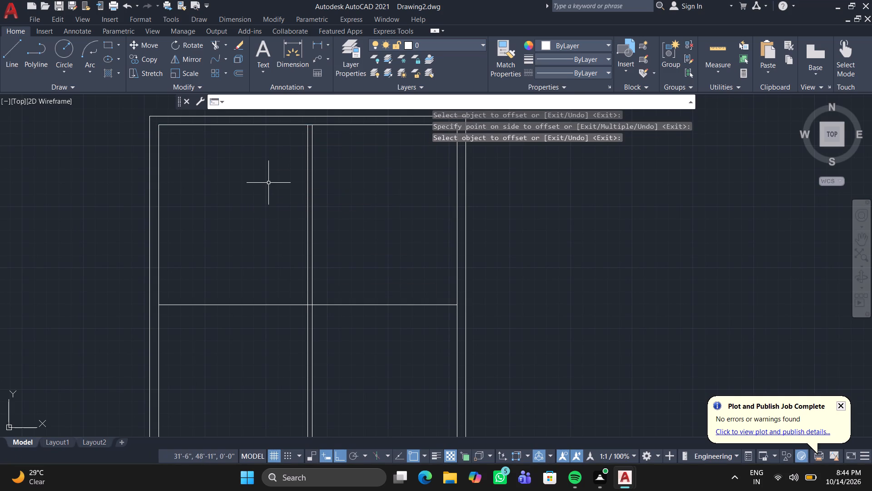
Offset the new horizontal partition line 4.5" downward to give the partition its thickness, and end the Offset command.
{"action": "key", "text": "space"}
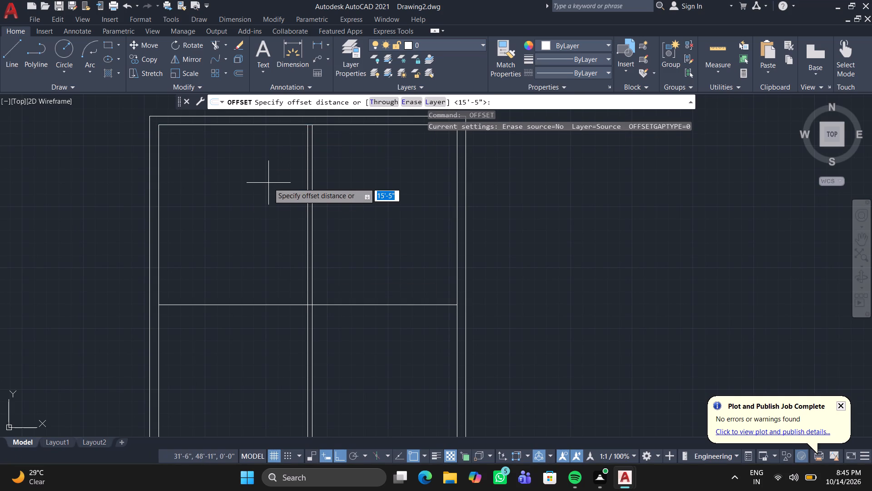
{"action": "type", "text": "4.5"}
{"action": "key", "text": "shift+quotedbl"}
{"action": "key", "text": "Return"}
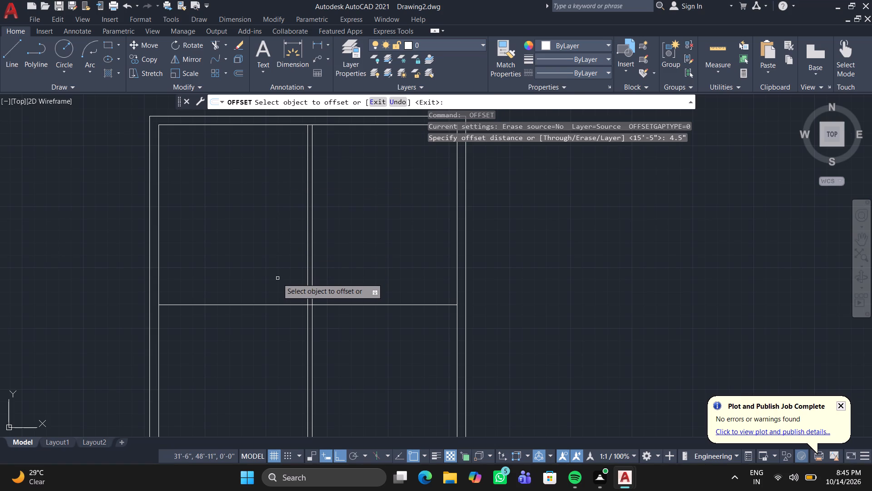
{"action": "left_click", "coordinate": [260, 306]}
{"action": "left_click", "coordinate": [258, 341]}
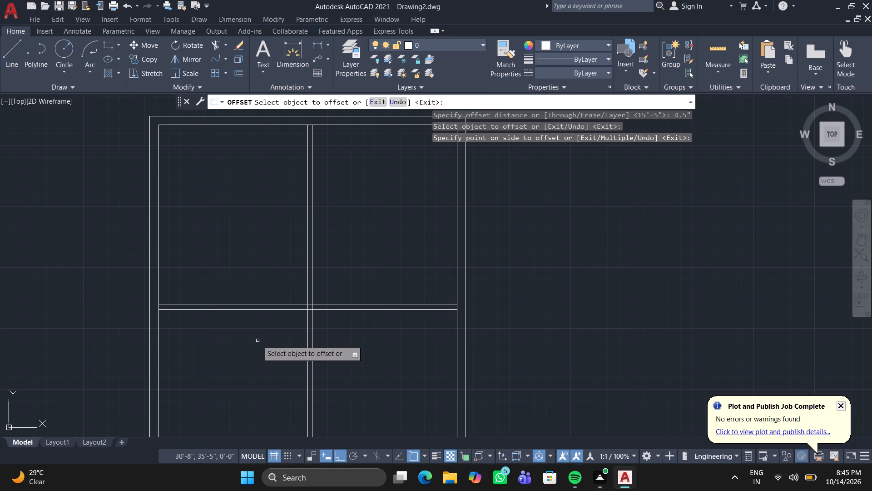
{"action": "key", "text": "Escape"}
Trim the horizontal partition lines right of the vertical partition and the vertical partition lines below the horizontal one, enclosing the top-left room.
{"action": "type", "text": "TR"}
{"action": "key", "text": "Return"}
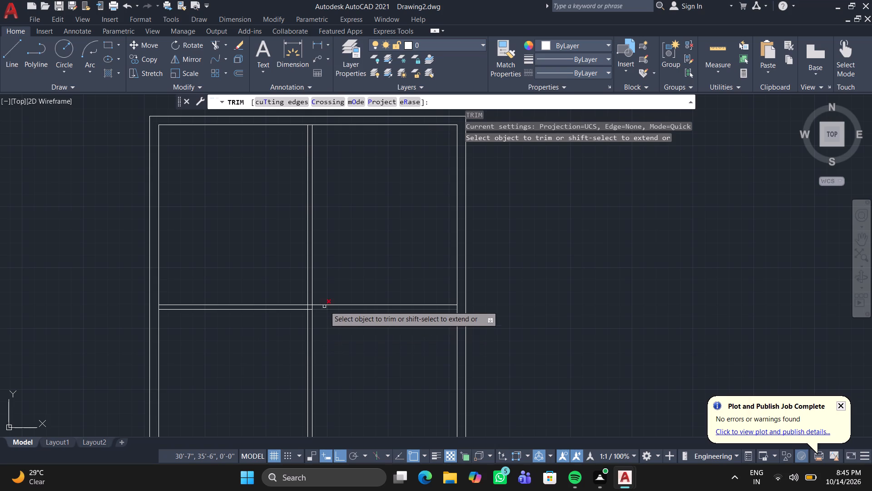
{"action": "left_click_drag", "start_coordinate": [337, 304], "coordinate": [347, 362]}
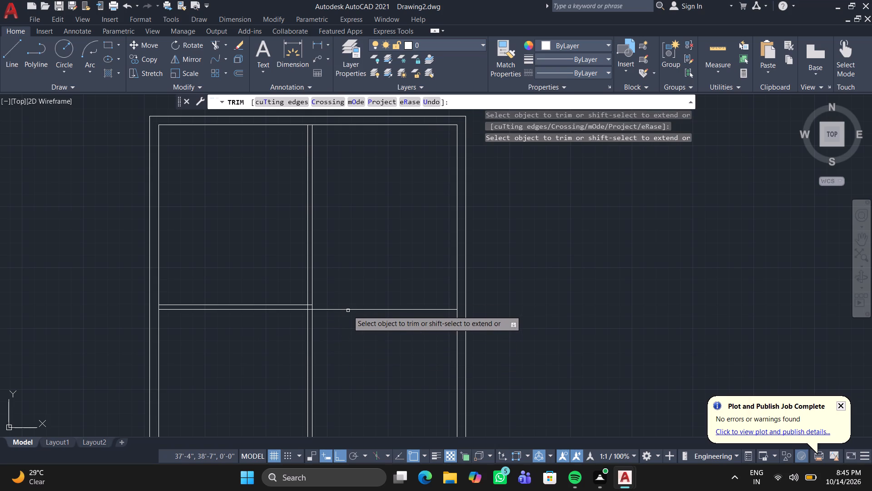
{"action": "left_click", "coordinate": [348, 311]}
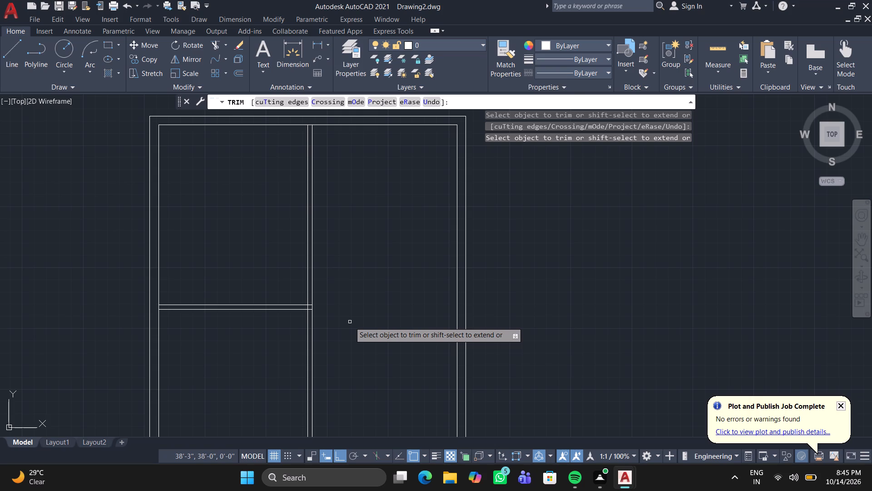
{"action": "left_click_drag", "start_coordinate": [285, 343], "coordinate": [335, 344]}
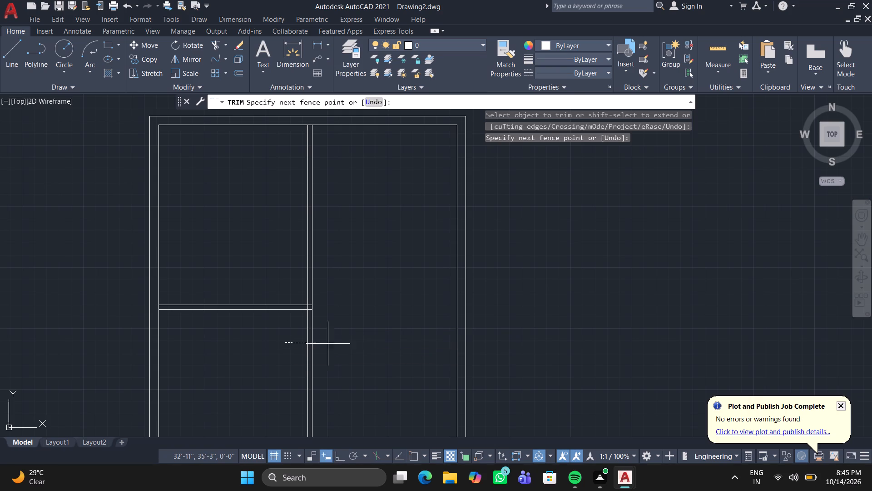
{"action": "left_click_drag", "start_coordinate": [335, 344], "coordinate": [347, 344]}
{"action": "key", "text": "Return"}
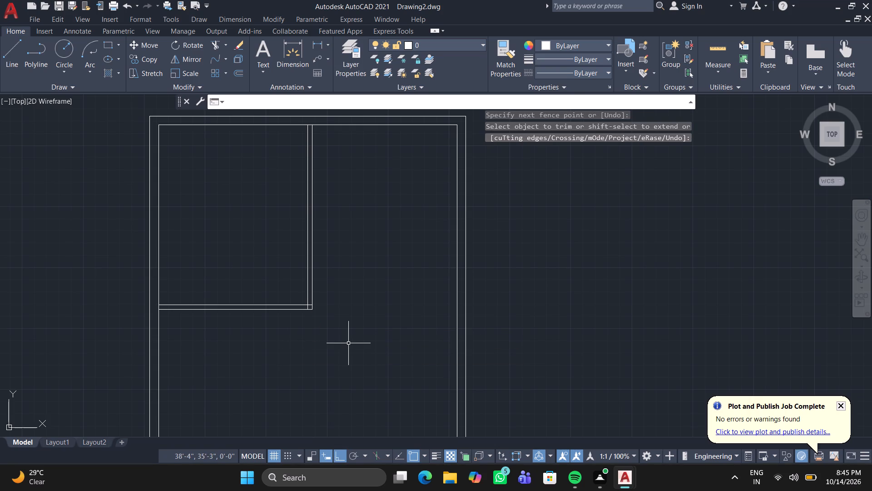
Trim the left outer wall's inner line between the two horizontal partition lines to open the wall junction.
{"action": "type", "text": "TR"}
{"action": "key", "text": "Return"}
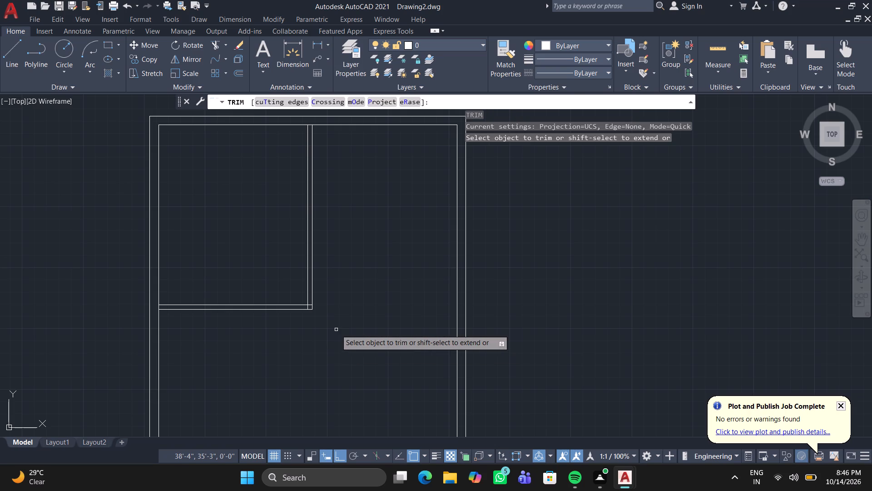
{"action": "scroll", "coordinate": [166, 309], "scroll_direction": "up", "scroll_amount": 1}
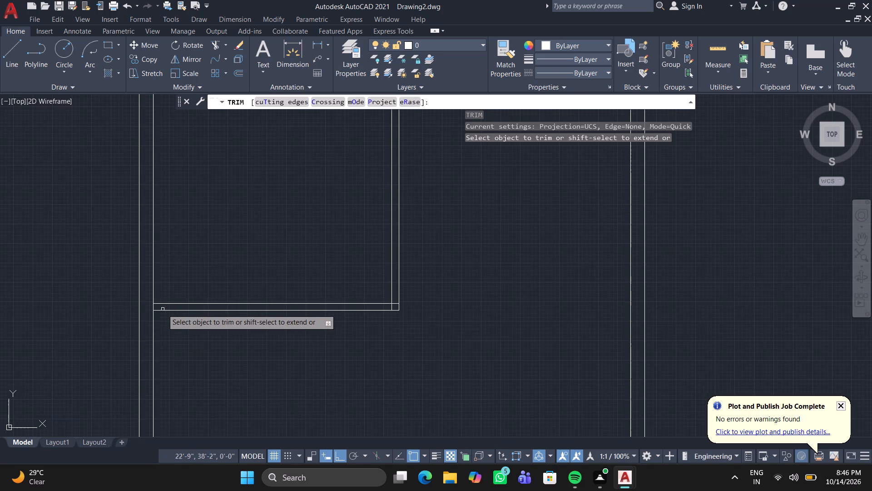
{"action": "scroll", "coordinate": [148, 308], "scroll_direction": "up", "scroll_amount": 4}
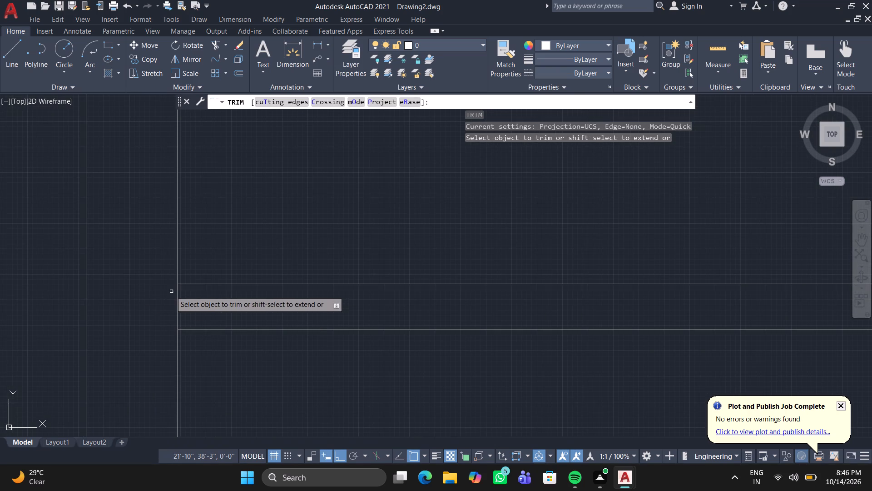
{"action": "left_click", "coordinate": [154, 298]}
{"action": "left_click", "coordinate": [261, 298]}
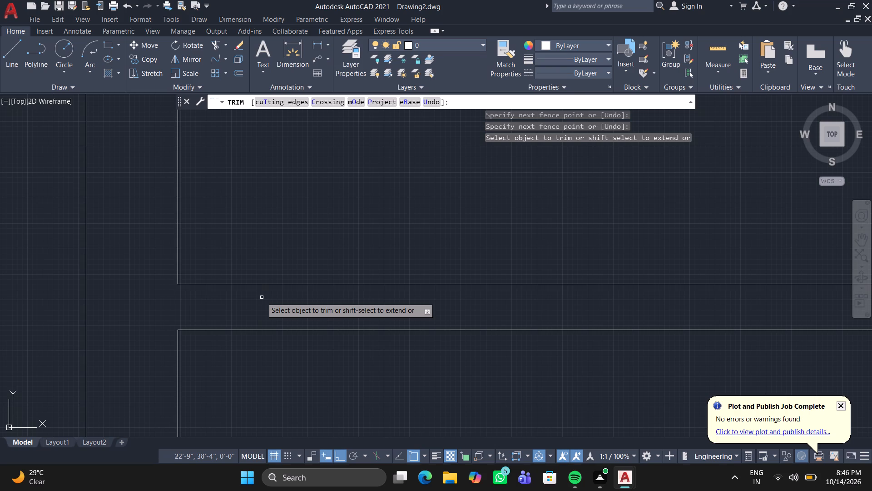
Trim the crossing inner line ends at the lower-right corner where the horizontal and vertical partitions meet.
{"action": "scroll", "coordinate": [291, 306], "scroll_direction": "down", "scroll_amount": 5}
{"action": "scroll", "coordinate": [445, 307], "scroll_direction": "up", "scroll_amount": 4}
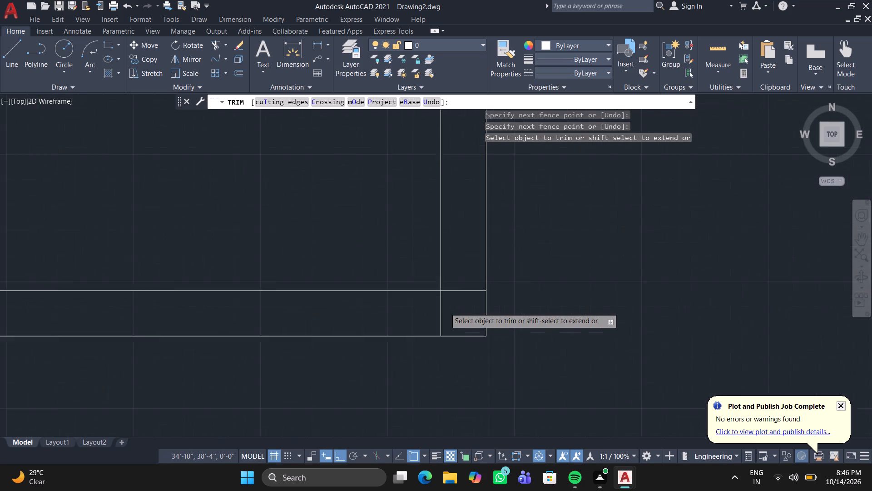
{"action": "scroll", "coordinate": [445, 308], "scroll_direction": "up", "scroll_amount": 2}
{"action": "left_click", "coordinate": [430, 312]}
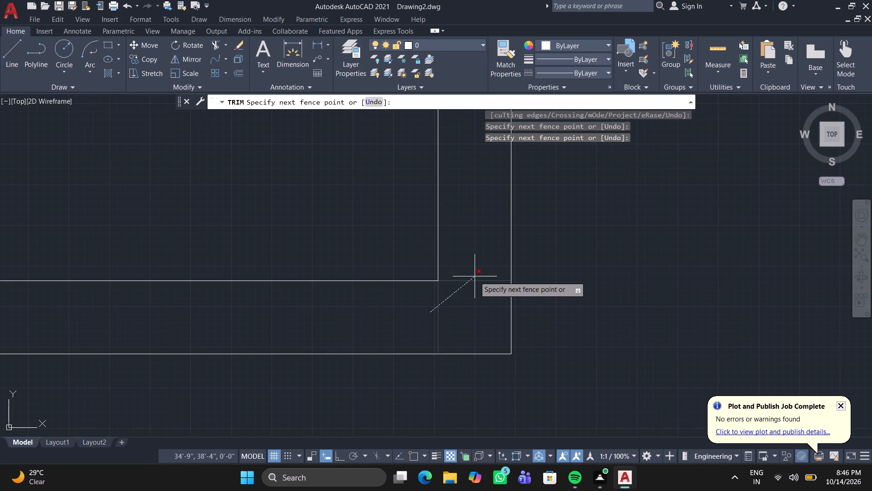
{"action": "left_click", "coordinate": [475, 276]}
Trim the top wall's inner line between the two vertical partition lines, and end the Trim command.
{"action": "scroll", "coordinate": [280, 209], "scroll_direction": "down", "scroll_amount": 4}
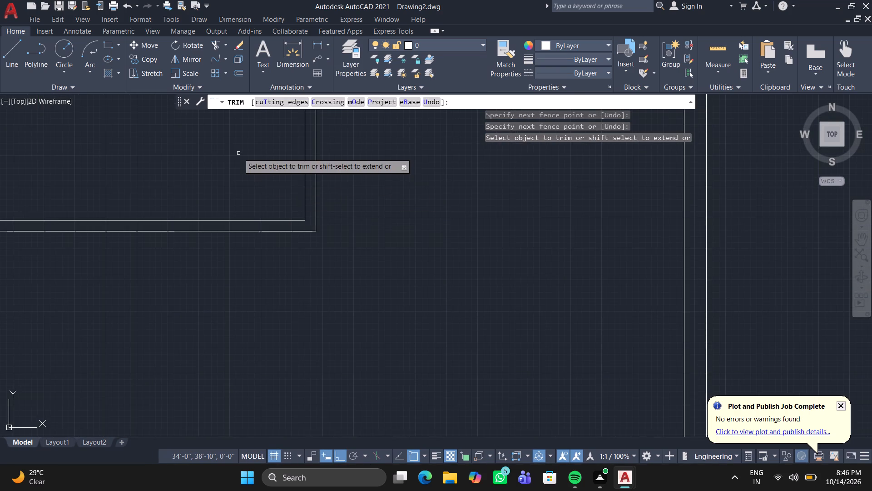
{"action": "middle_click_drag", "start_coordinate": [238, 155], "coordinate": [326, 436]}
{"action": "scroll", "coordinate": [327, 371], "scroll_direction": "down", "scroll_amount": 1}
{"action": "scroll", "coordinate": [280, 225], "scroll_direction": "down", "scroll_amount": 1}
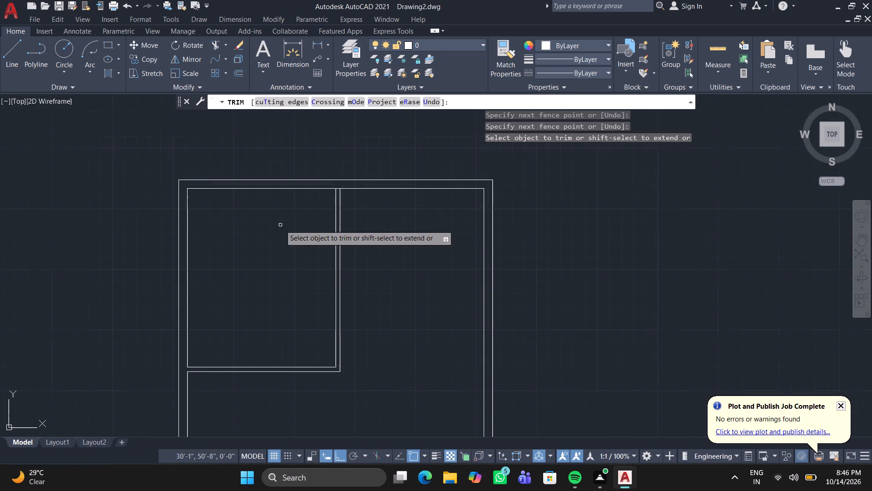
{"action": "scroll", "coordinate": [342, 186], "scroll_direction": "up", "scroll_amount": 4}
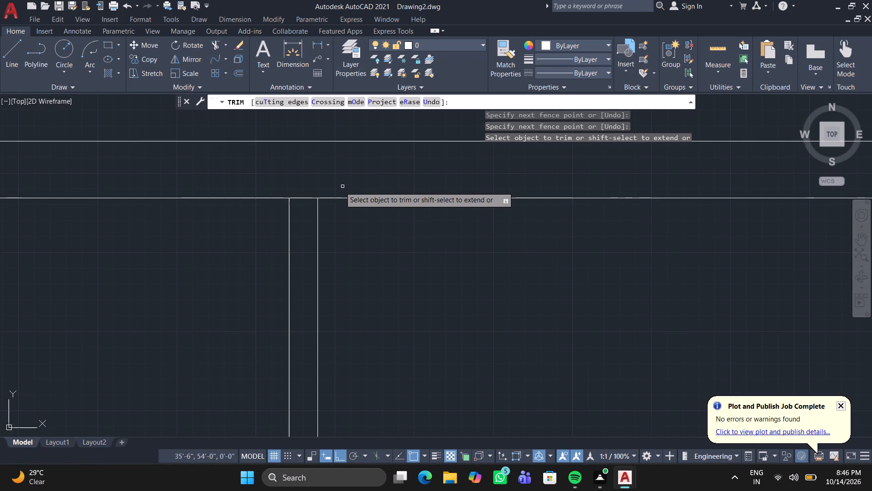
{"action": "left_click", "coordinate": [304, 199]}
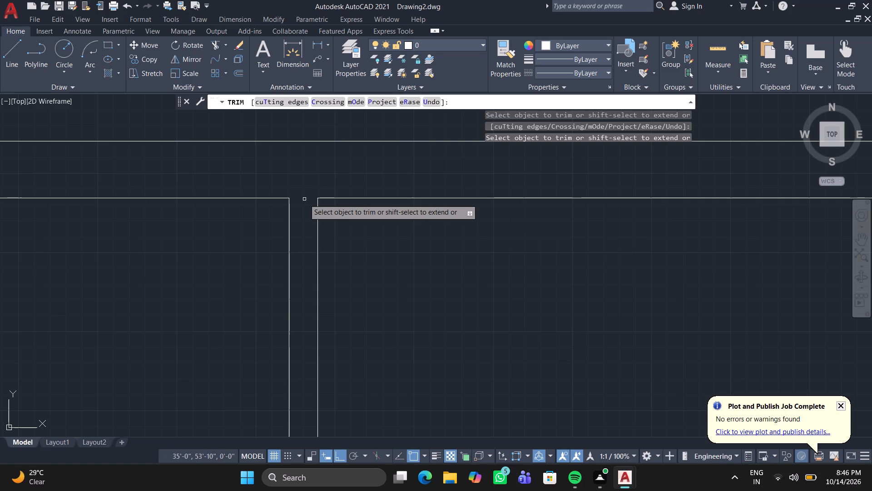
{"action": "key", "text": "Escape"}
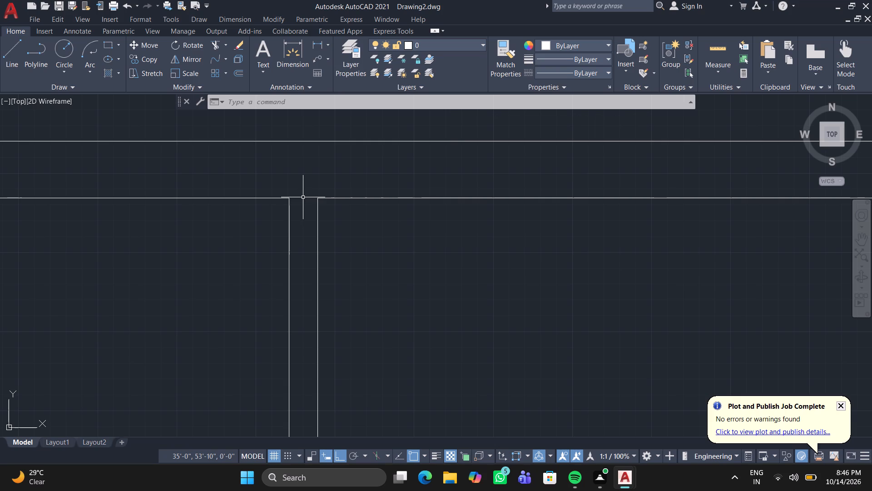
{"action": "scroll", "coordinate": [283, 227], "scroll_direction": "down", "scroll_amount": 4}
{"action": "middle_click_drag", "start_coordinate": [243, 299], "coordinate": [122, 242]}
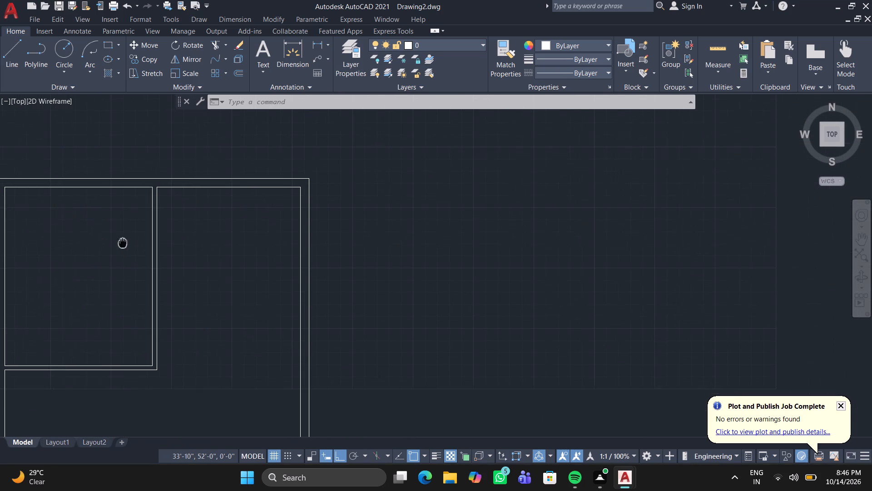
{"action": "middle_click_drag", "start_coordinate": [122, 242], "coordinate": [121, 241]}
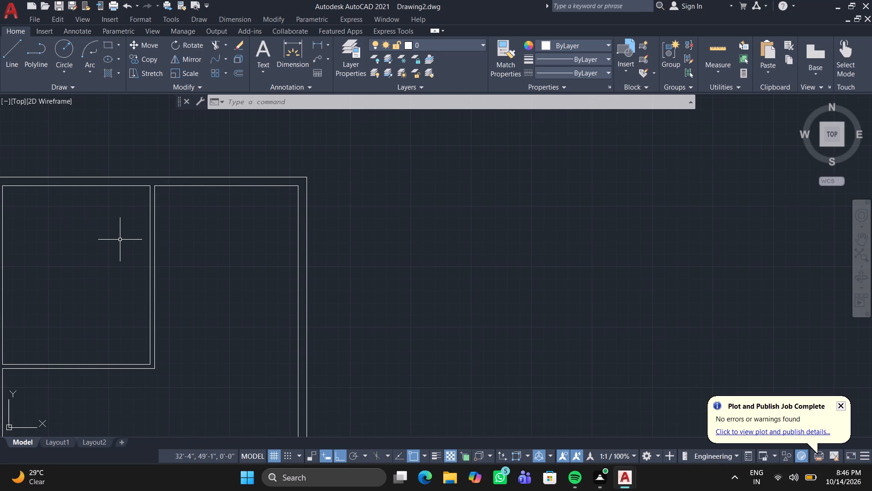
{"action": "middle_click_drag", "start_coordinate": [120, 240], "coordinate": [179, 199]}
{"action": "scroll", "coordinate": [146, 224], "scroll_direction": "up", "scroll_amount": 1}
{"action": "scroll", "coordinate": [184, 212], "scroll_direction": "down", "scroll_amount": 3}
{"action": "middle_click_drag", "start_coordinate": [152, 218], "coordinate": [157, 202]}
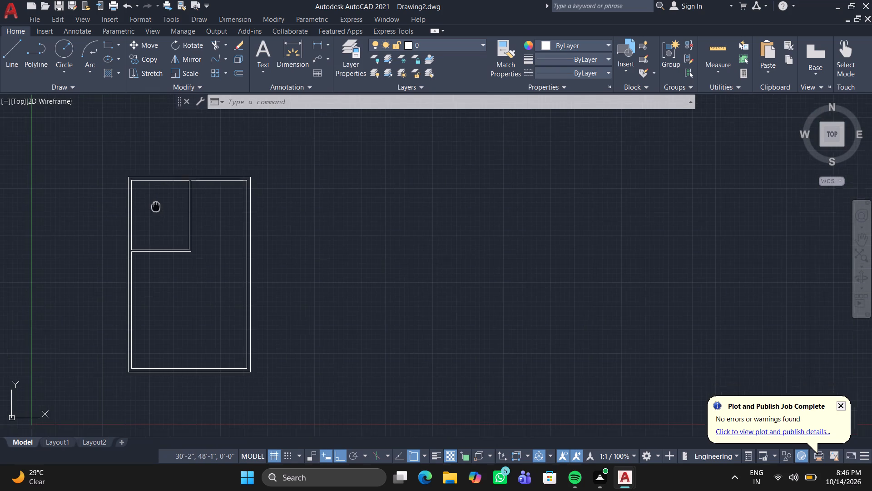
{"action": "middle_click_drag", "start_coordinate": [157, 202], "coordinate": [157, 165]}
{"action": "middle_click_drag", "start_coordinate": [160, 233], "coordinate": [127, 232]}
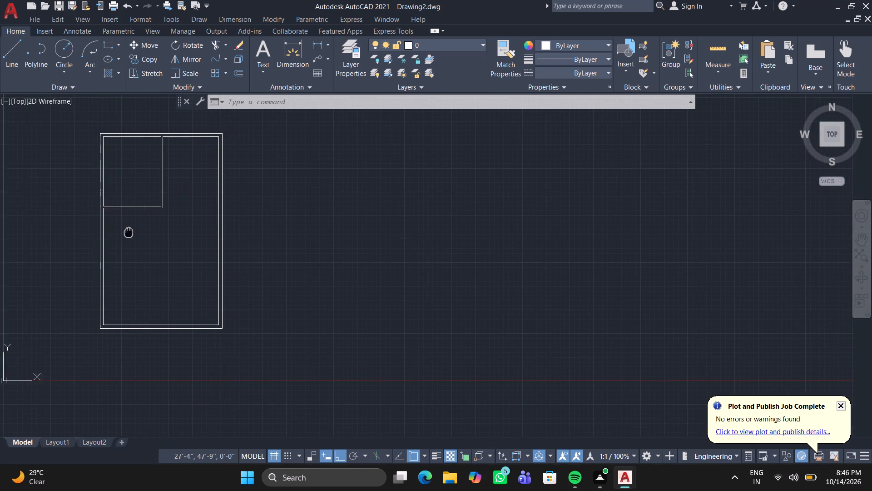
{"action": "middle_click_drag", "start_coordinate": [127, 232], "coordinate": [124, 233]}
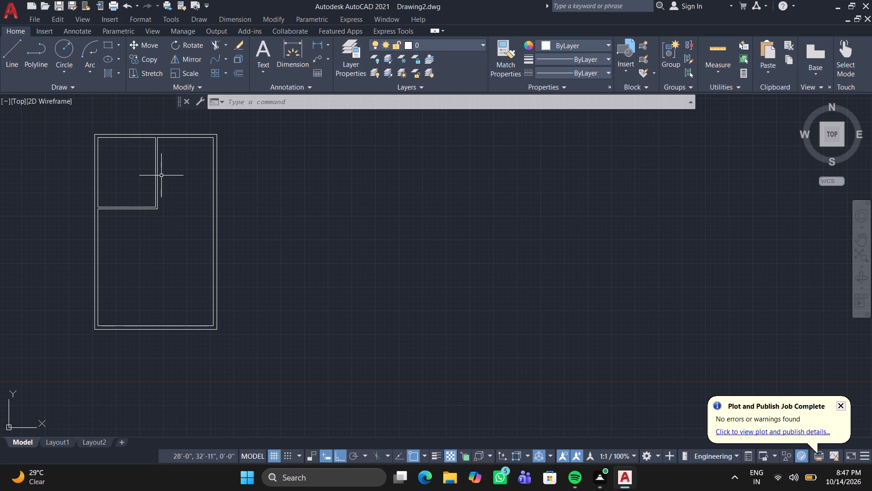
Offset the top wall's inner line, right of the vertical partition, 4' downward as a horizontal partition's first face.
{"action": "key", "text": "o"}
{"action": "key", "text": "Return"}
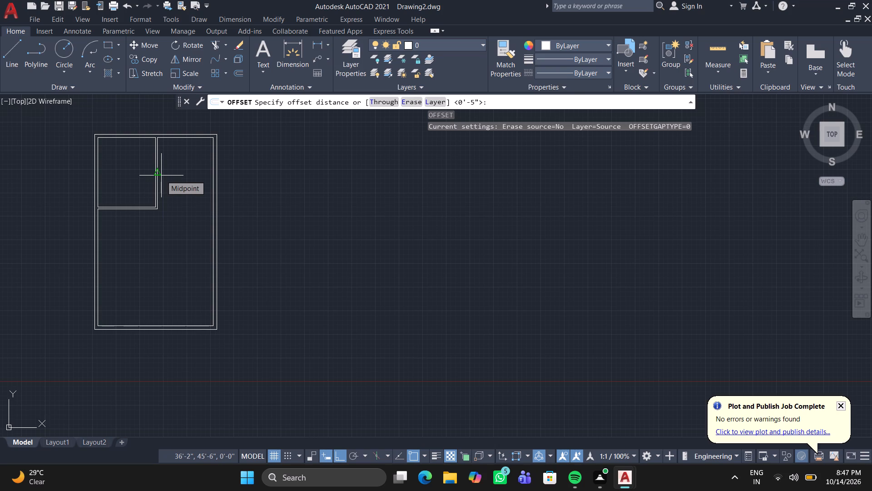
{"action": "scroll", "coordinate": [169, 145], "scroll_direction": "up", "scroll_amount": 1}
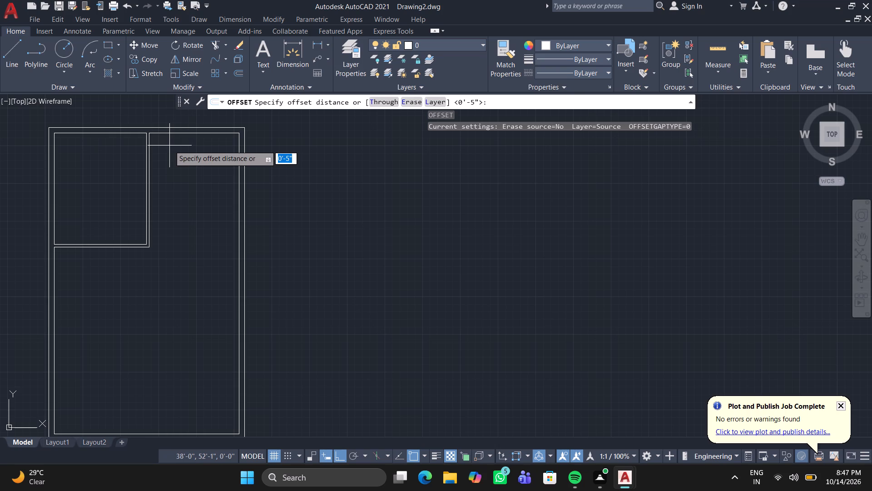
{"action": "scroll", "coordinate": [165, 140], "scroll_direction": "up", "scroll_amount": 3}
{"action": "middle_click_drag", "start_coordinate": [152, 146], "coordinate": [153, 158]}
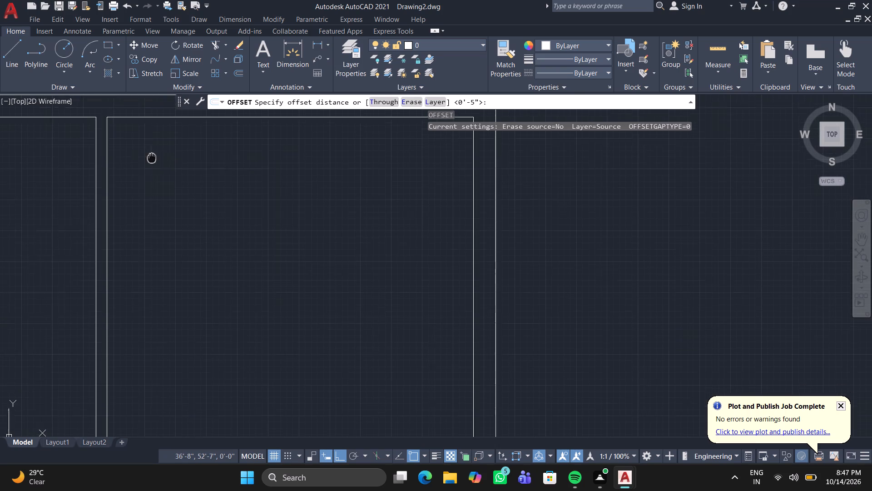
{"action": "middle_click_drag", "start_coordinate": [153, 158], "coordinate": [160, 207]}
{"action": "type", "text": "4'"}
{"action": "key", "text": "Return"}
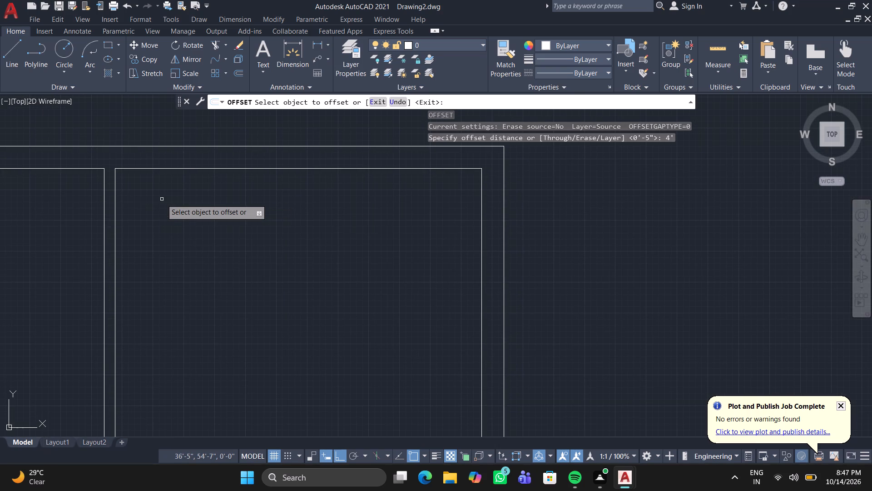
{"action": "left_click", "coordinate": [141, 168]}
{"action": "left_click", "coordinate": [151, 220]}
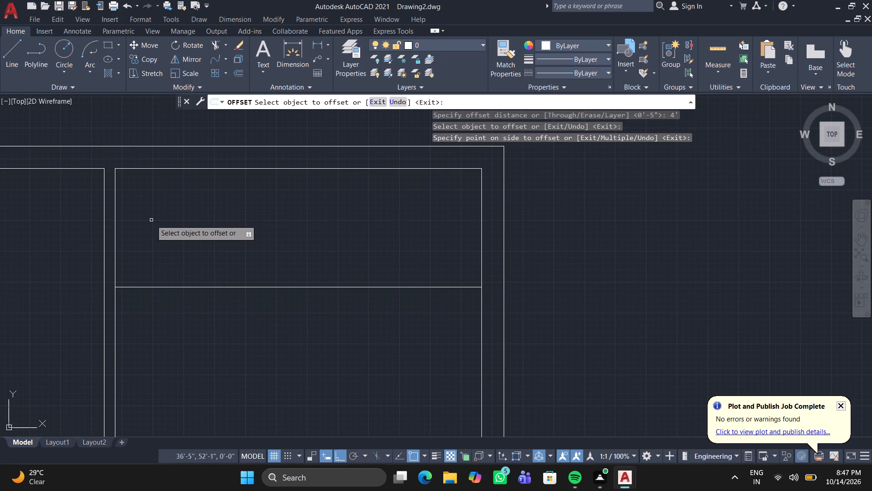
{"action": "key", "text": "Return"}
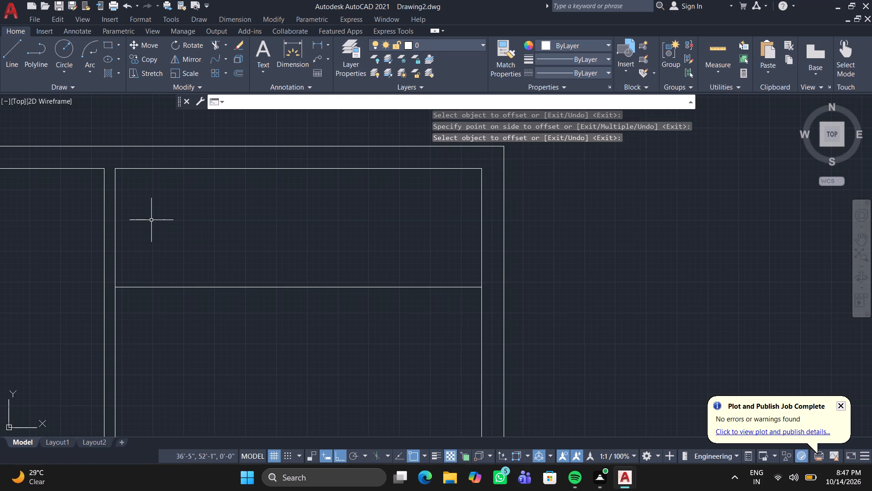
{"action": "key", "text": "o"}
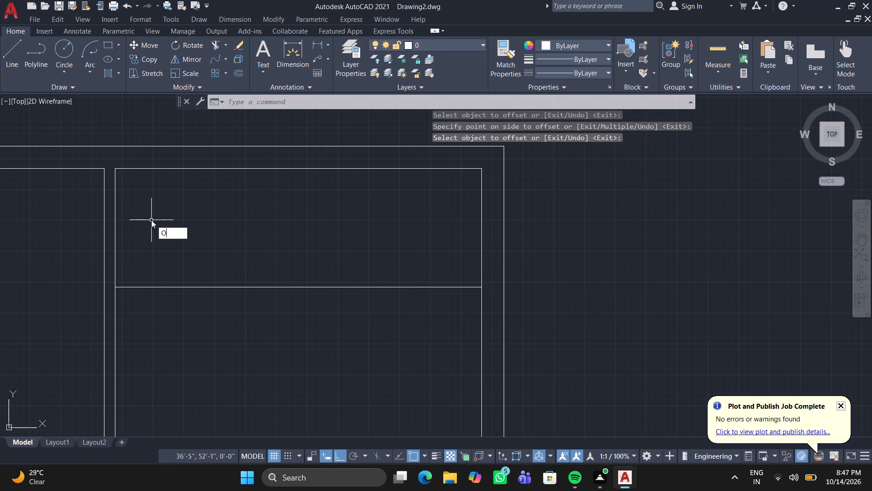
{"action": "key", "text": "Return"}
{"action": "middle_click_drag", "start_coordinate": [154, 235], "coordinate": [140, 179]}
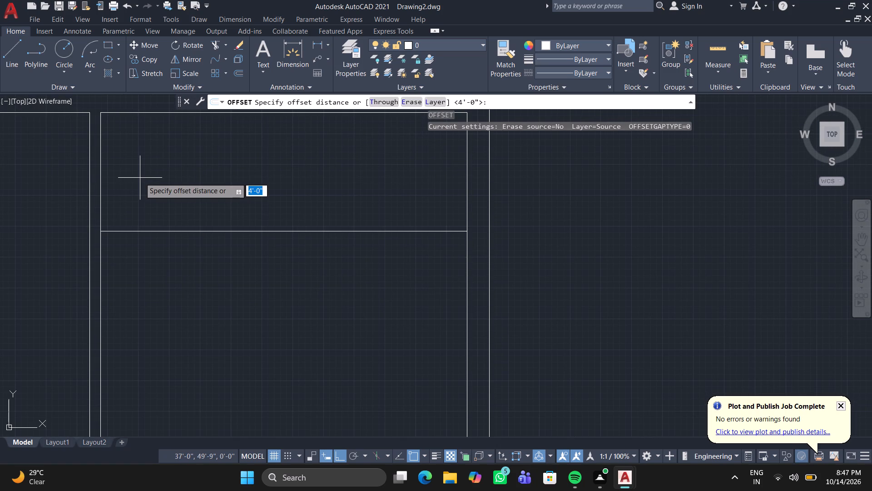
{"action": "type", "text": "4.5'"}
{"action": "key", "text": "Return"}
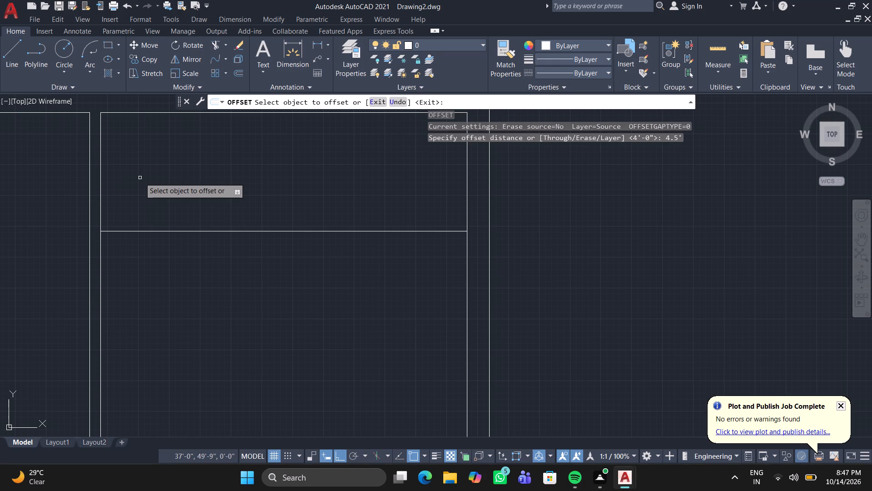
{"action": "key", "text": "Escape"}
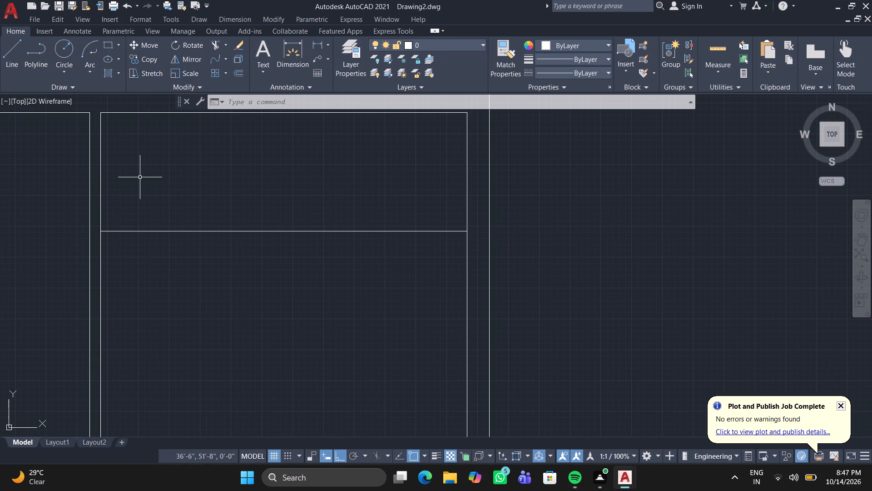
Offset the new horizontal line right of the vertical partition 4.5" downward to give that partition its thickness.
{"action": "key", "text": "o"}
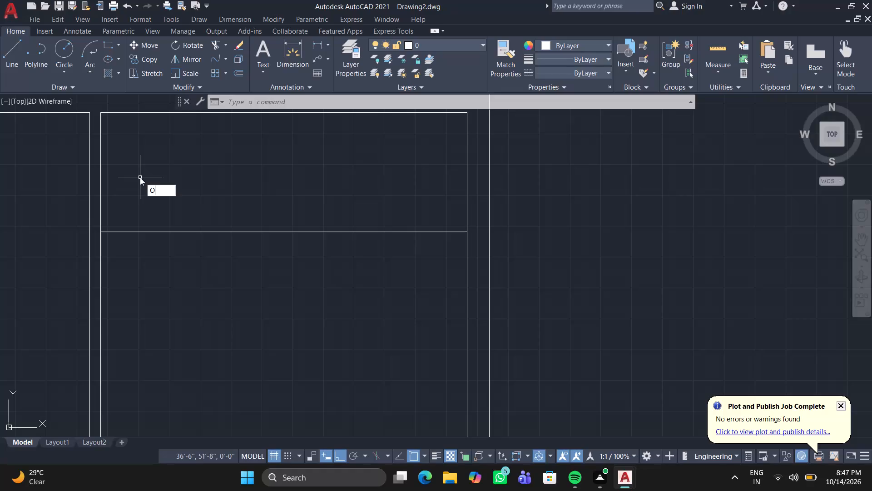
{"action": "key", "text": "Return"}
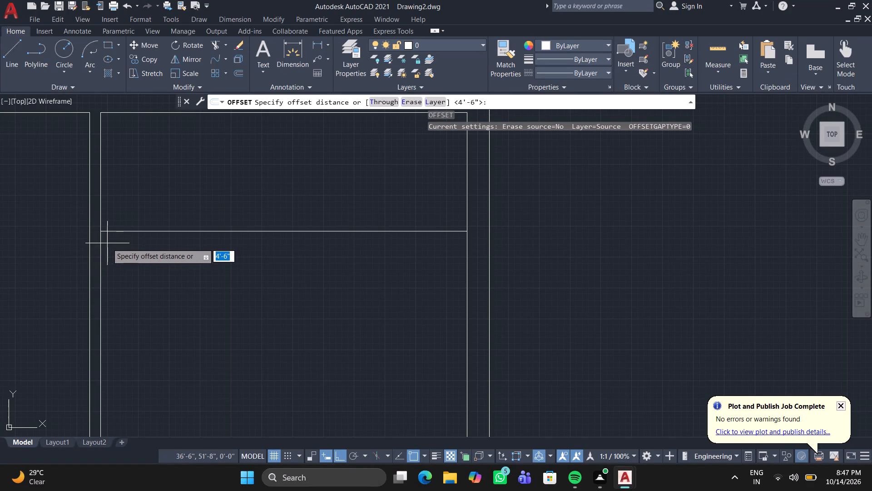
{"action": "scroll", "coordinate": [99, 235], "scroll_direction": "up", "scroll_amount": 3}
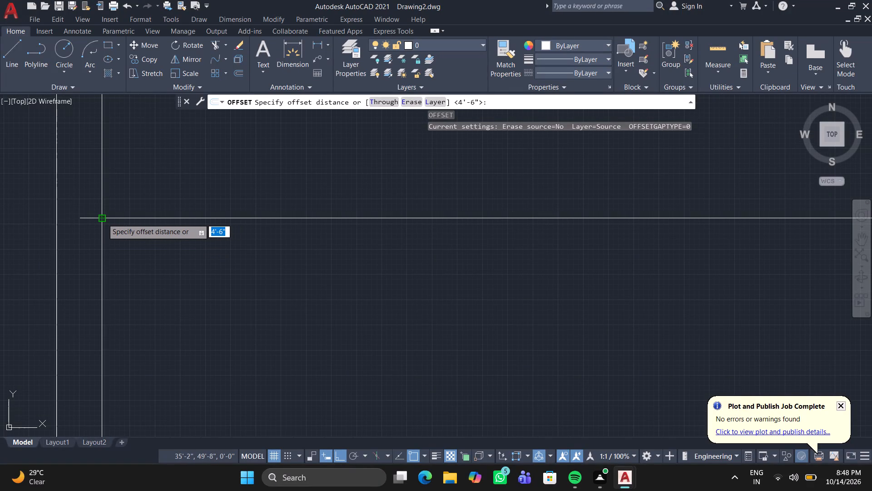
{"action": "type", "text": "4.5\""}
{"action": "key", "text": "Return"}
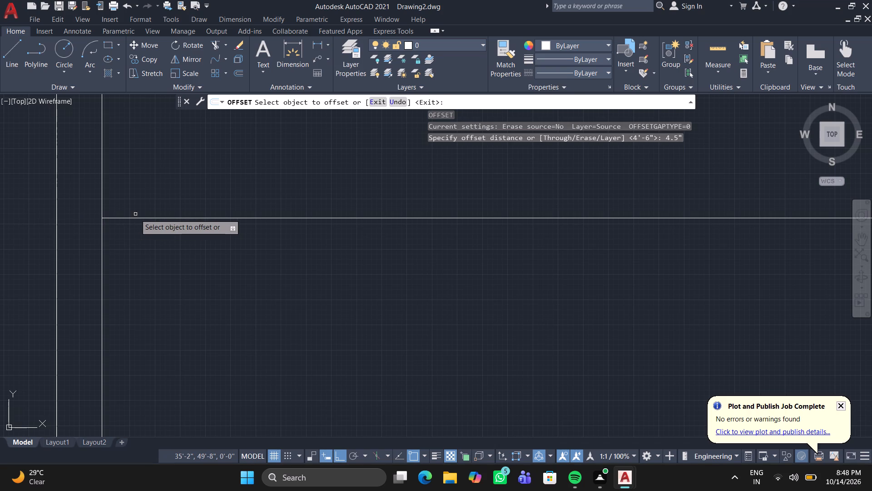
{"action": "left_click", "coordinate": [137, 218]}
{"action": "left_click", "coordinate": [144, 268]}
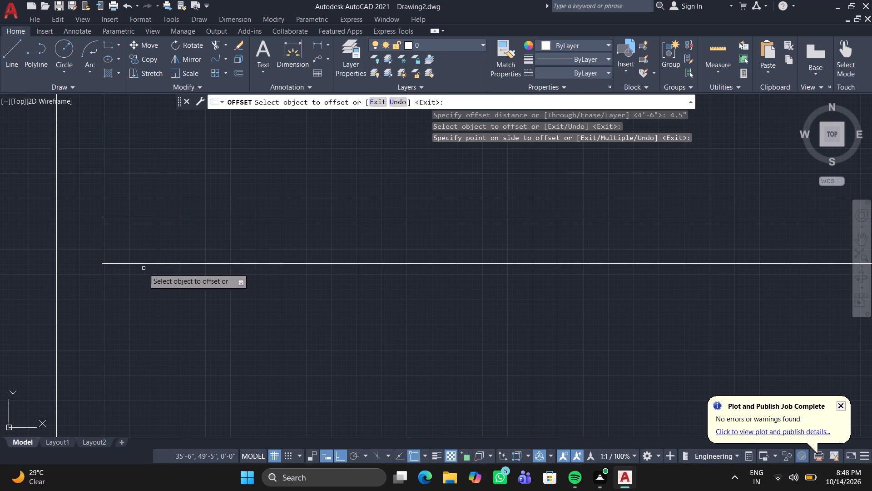
{"action": "key", "text": "Escape"}
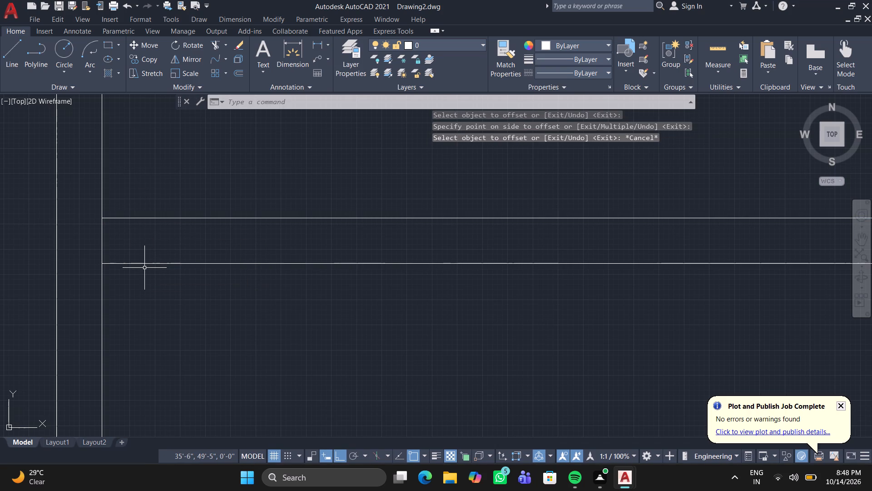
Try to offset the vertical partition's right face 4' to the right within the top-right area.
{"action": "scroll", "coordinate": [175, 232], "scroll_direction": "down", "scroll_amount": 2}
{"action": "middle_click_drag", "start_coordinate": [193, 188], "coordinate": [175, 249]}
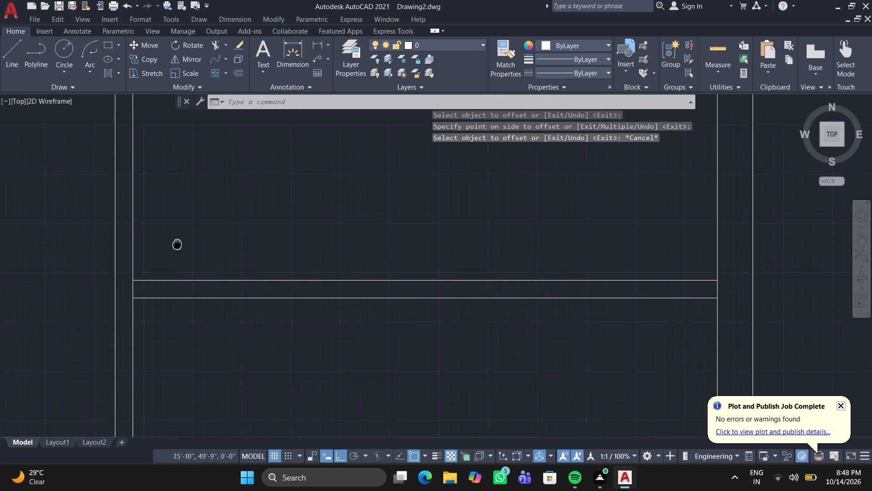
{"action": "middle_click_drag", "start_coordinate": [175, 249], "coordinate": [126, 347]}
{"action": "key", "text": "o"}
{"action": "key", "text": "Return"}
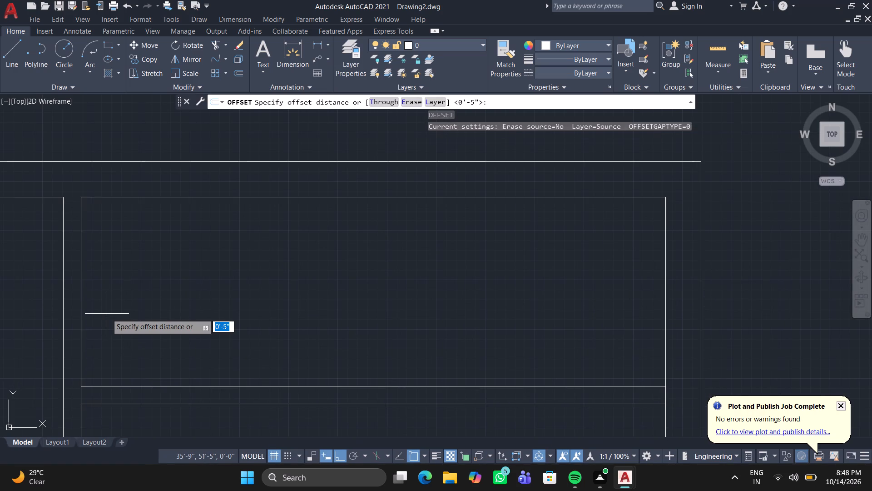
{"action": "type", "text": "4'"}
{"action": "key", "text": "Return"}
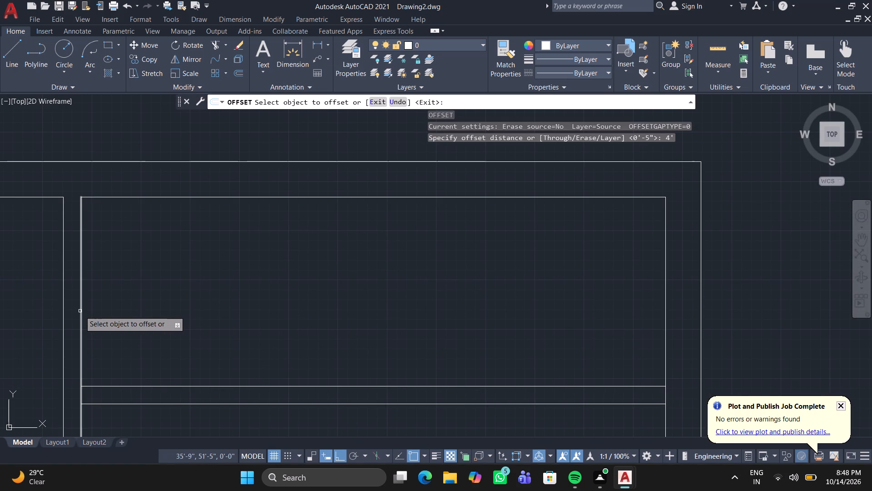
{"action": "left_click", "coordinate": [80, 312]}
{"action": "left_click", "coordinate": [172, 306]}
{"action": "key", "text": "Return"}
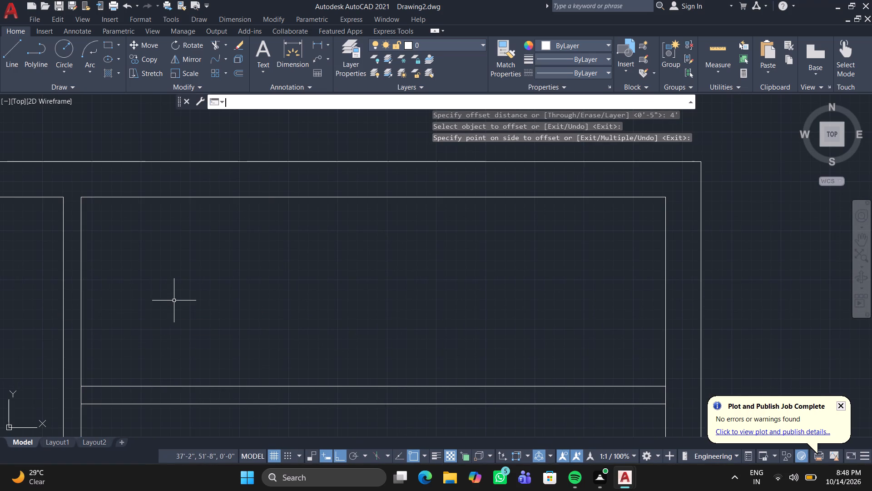
Offset the vertical partition's right face 4' to the right as the first face of a new vertical partition.
{"action": "key", "text": "o"}
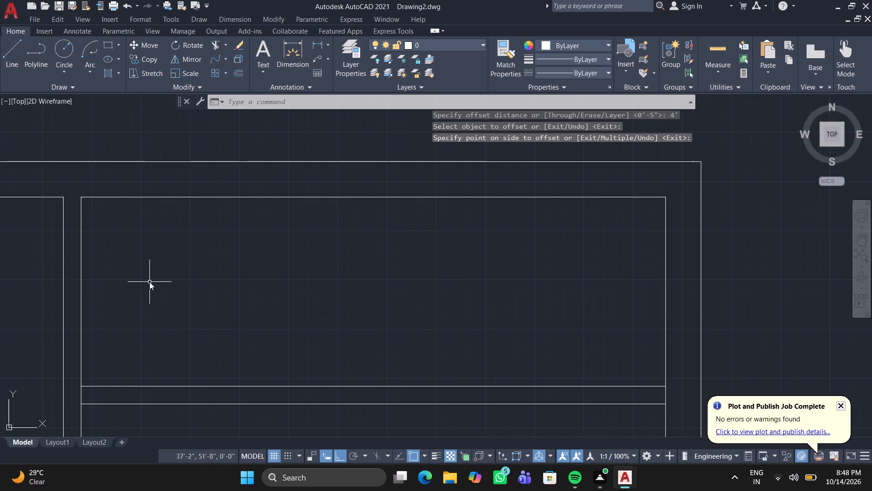
{"action": "key", "text": "Return"}
{"action": "type", "text": "4'"}
{"action": "key", "text": "Return"}
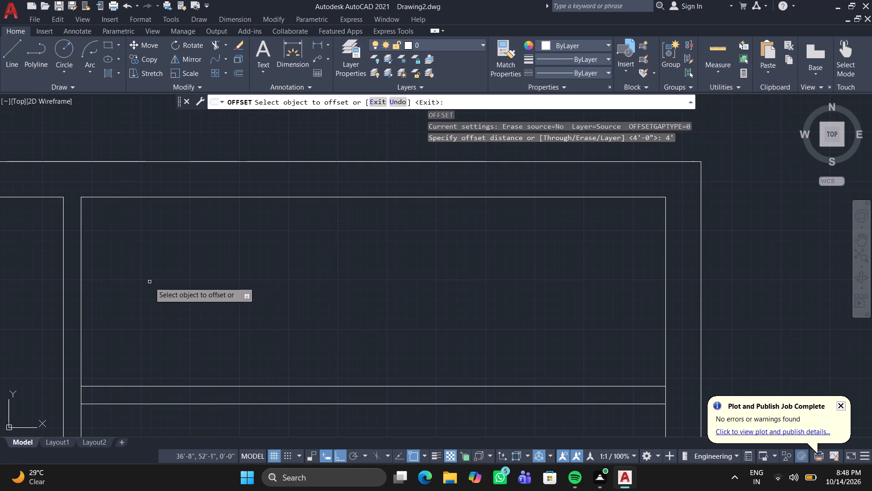
{"action": "left_click", "coordinate": [81, 242]}
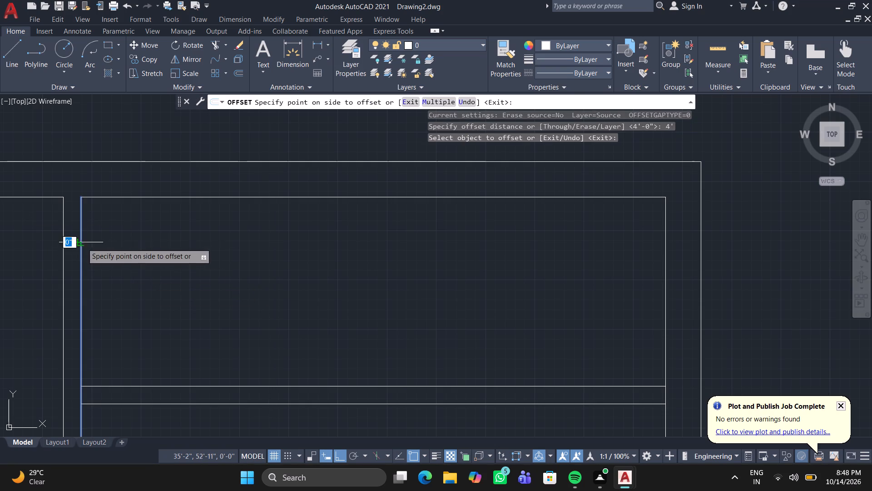
{"action": "left_click", "coordinate": [157, 250]}
{"action": "key", "text": "Return"}
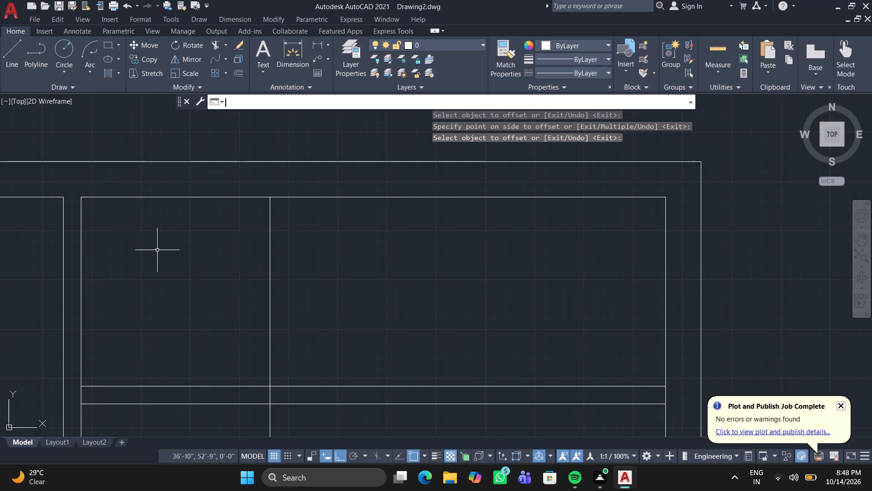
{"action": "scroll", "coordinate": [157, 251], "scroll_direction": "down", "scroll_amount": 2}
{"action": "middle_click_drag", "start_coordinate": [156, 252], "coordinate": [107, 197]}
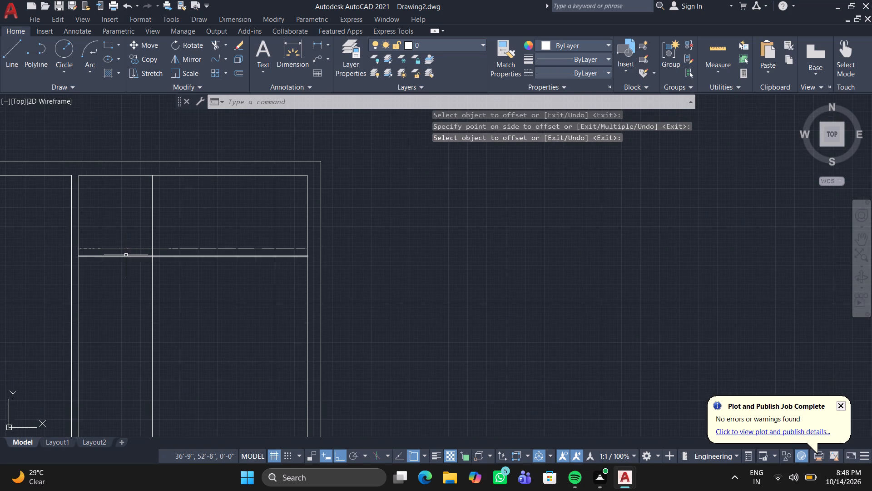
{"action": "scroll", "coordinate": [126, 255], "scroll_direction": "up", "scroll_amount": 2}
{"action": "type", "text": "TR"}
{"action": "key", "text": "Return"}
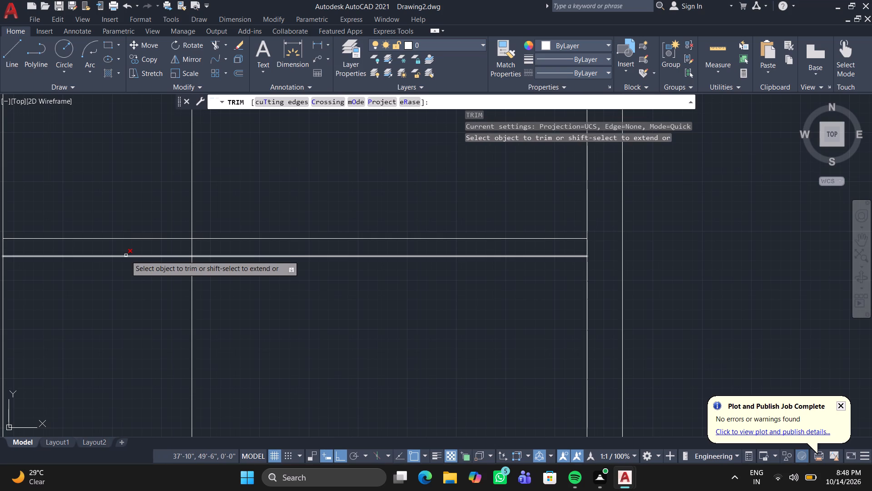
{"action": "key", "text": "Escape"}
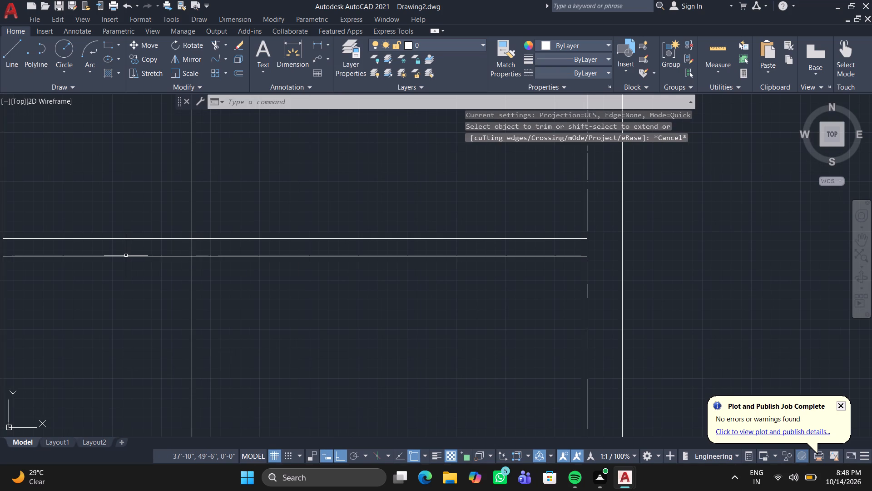
Offset the new vertical line 4.5" to the right to give that partition its thickness.
{"action": "key", "text": "o"}
{"action": "key", "text": "Return"}
{"action": "type", "text": "4.5\""}
{"action": "key", "text": "Return"}
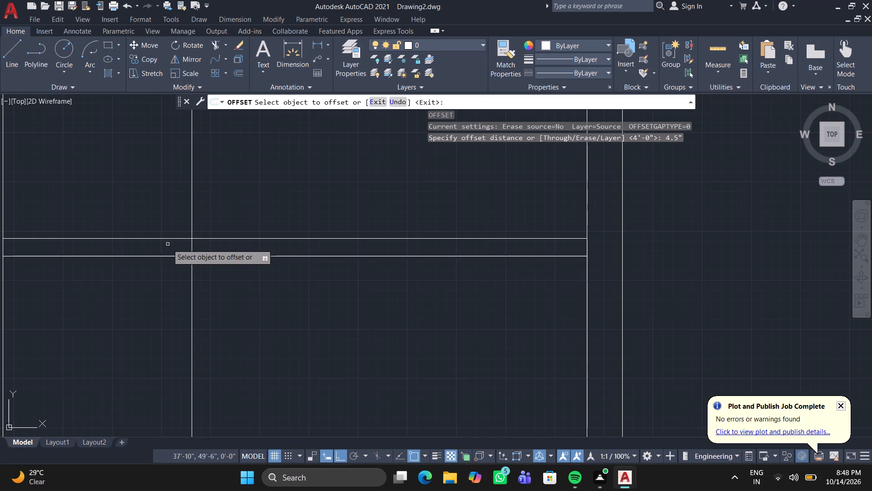
{"action": "left_click", "coordinate": [191, 215]}
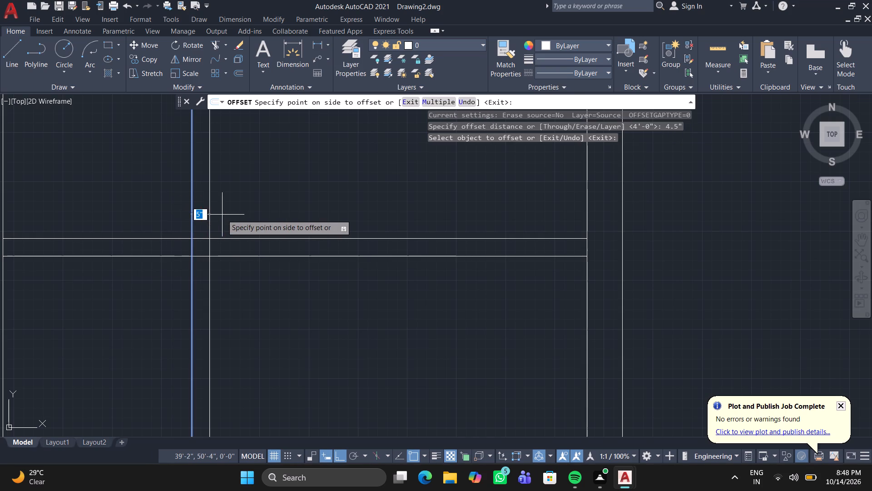
{"action": "left_click", "coordinate": [222, 215]}
{"action": "key", "text": "Return"}
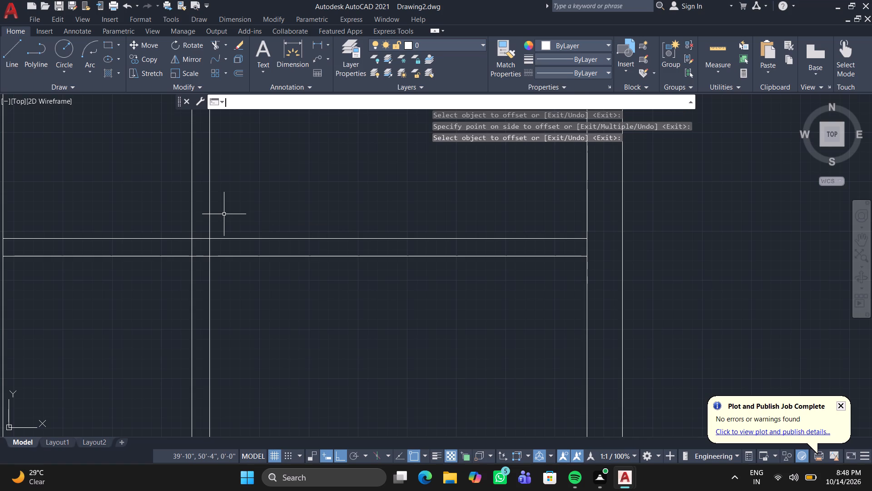
Trim the new vertical lines below the horizontal partition and the horizontal partition's lines right of the new vertical partition.
{"action": "type", "text": "TR"}
{"action": "key", "text": "Return"}
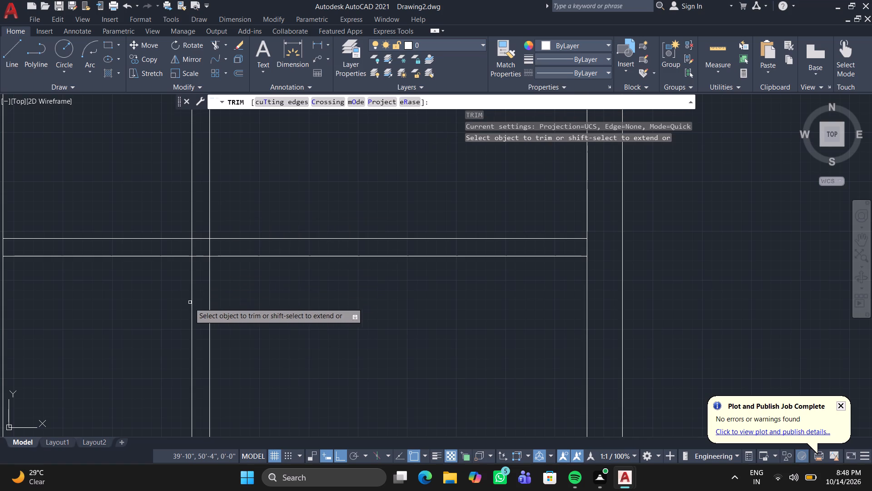
{"action": "left_click", "coordinate": [174, 306]}
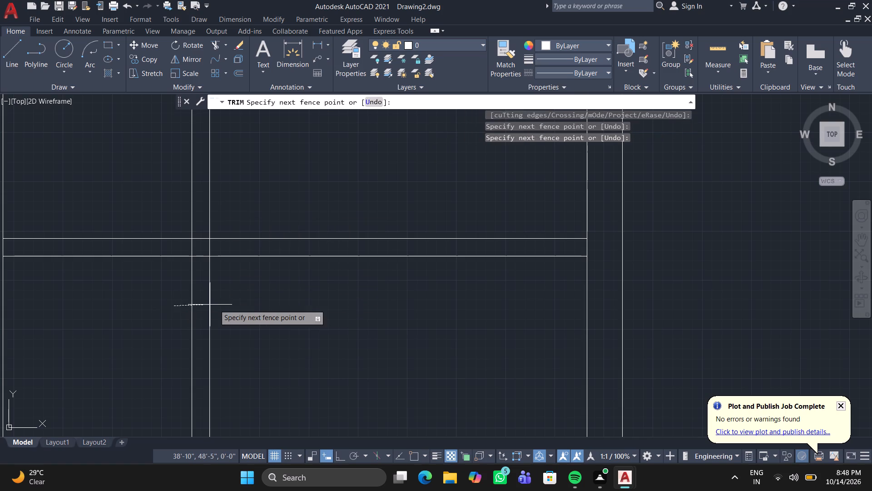
{"action": "left_click", "coordinate": [261, 305]}
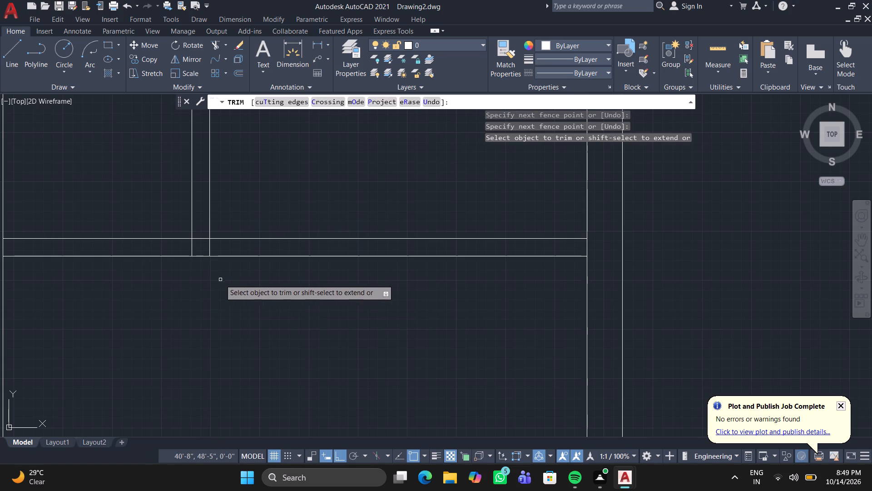
{"action": "left_click_drag", "start_coordinate": [301, 216], "coordinate": [319, 335]}
{"action": "key", "text": "Return"}
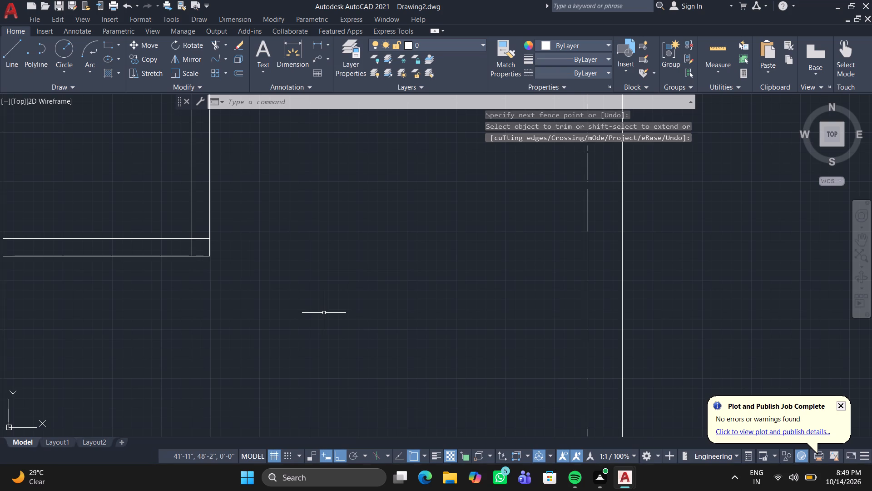
Trim the older vertical partition's right face between the two horizontal partition lines where they meet.
{"action": "type", "text": "TR"}
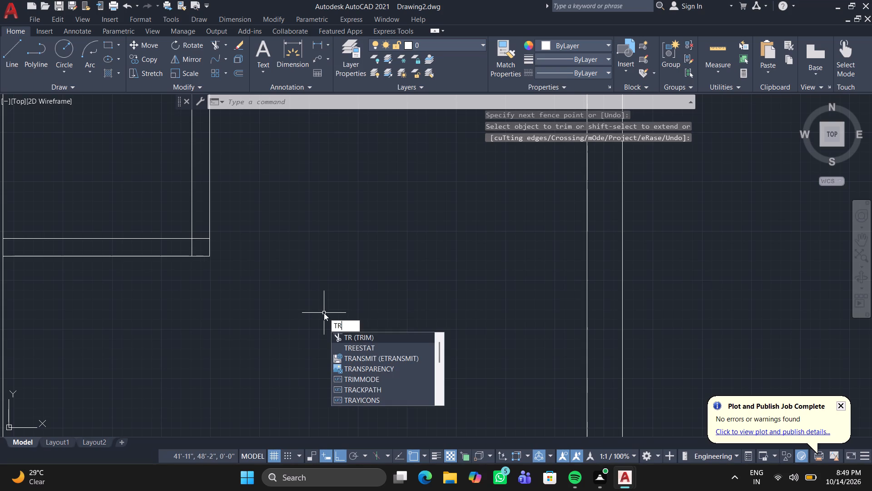
{"action": "key", "text": "Return"}
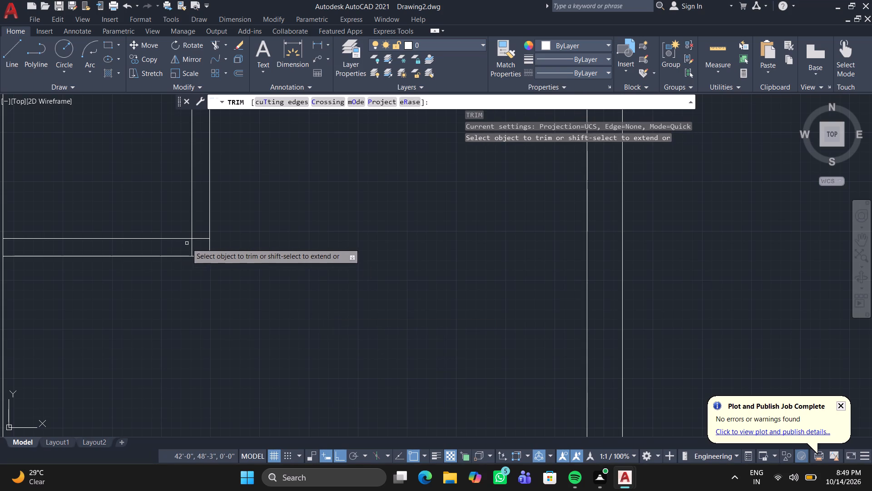
{"action": "middle_click_drag", "start_coordinate": [117, 221], "coordinate": [272, 236]}
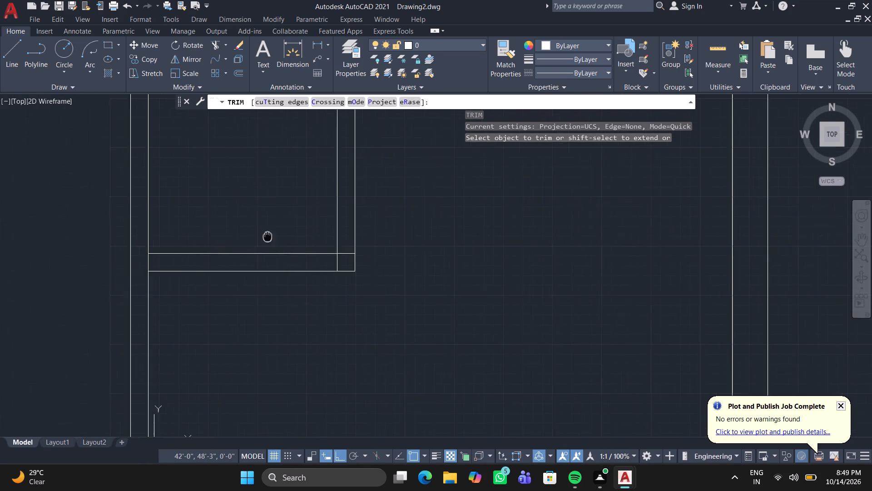
{"action": "middle_click_drag", "start_coordinate": [272, 236], "coordinate": [287, 236]}
{"action": "left_click", "coordinate": [163, 263]}
{"action": "left_click", "coordinate": [204, 265]}
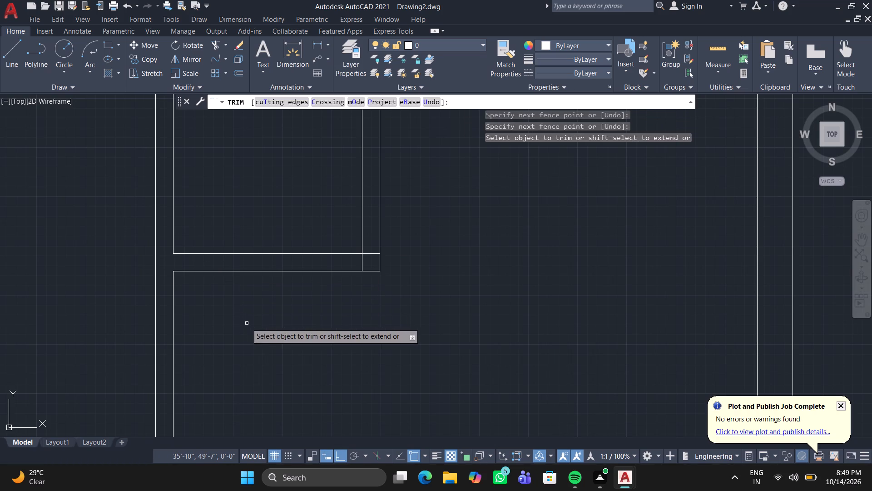
Trim the crossing inner line ends at the small room's lower-right corner, and end the Trim command.
{"action": "middle_click_drag", "start_coordinate": [305, 319], "coordinate": [119, 309]}
{"action": "middle_click", "coordinate": [119, 309]}
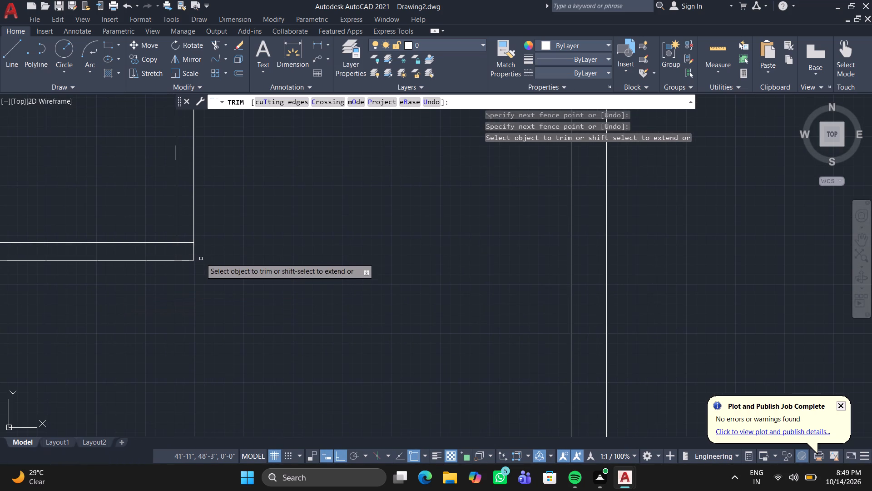
{"action": "scroll", "coordinate": [187, 247], "scroll_direction": "up", "scroll_amount": 2}
{"action": "left_click", "coordinate": [182, 234]}
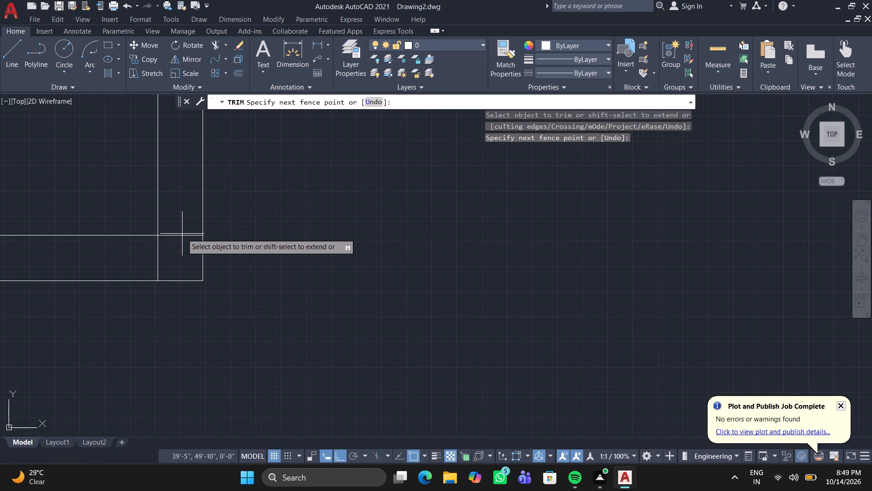
{"action": "left_click", "coordinate": [144, 264]}
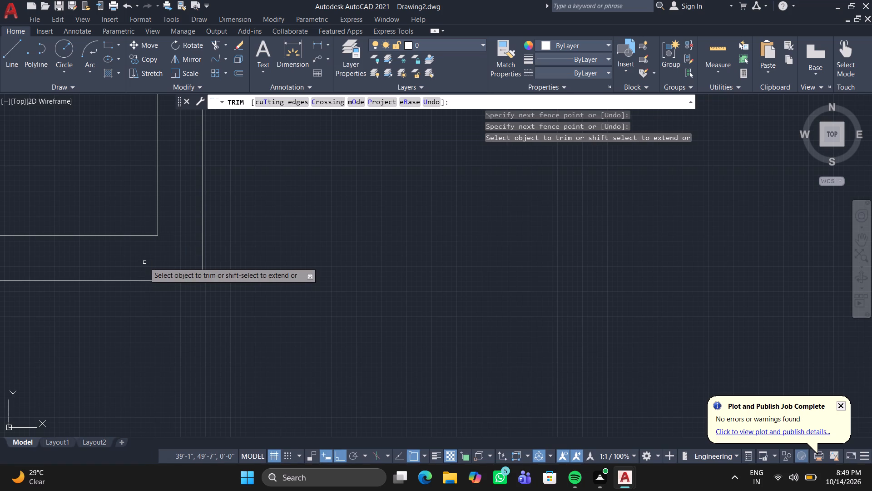
{"action": "key", "text": "Return"}
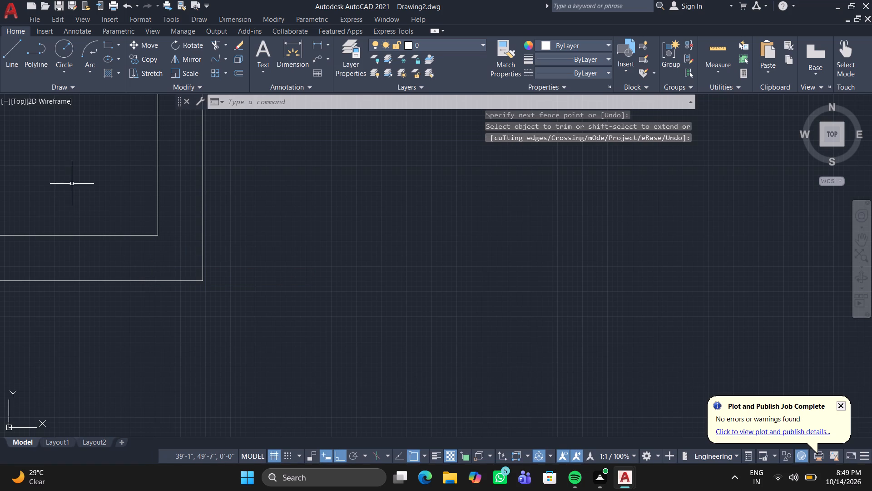
Trim the top wall's inner line between the two new vertical partition lines, and end the Trim command.
{"action": "scroll", "coordinate": [70, 182], "scroll_direction": "down", "scroll_amount": 2}
{"action": "middle_click_drag", "start_coordinate": [82, 179], "coordinate": [131, 338]}
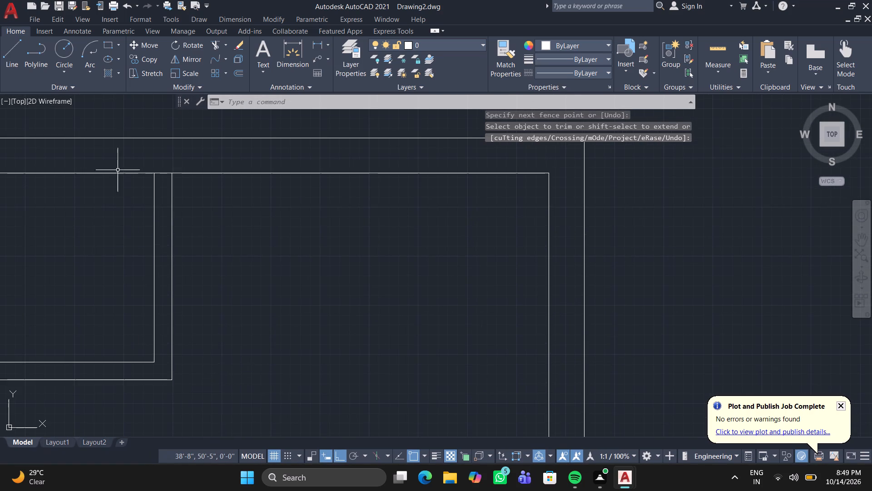
{"action": "left_click", "coordinate": [214, 43]}
{"action": "left_click", "coordinate": [163, 178]}
{"action": "left_click", "coordinate": [166, 163]}
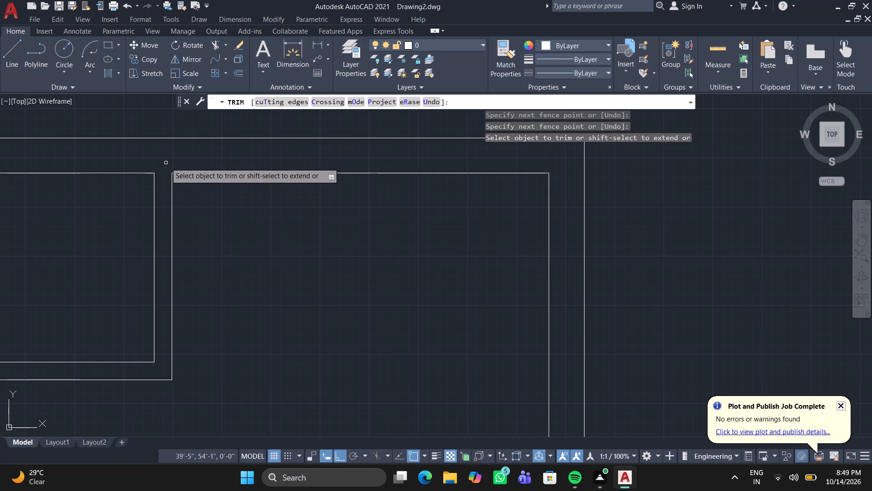
{"action": "key", "text": "Return"}
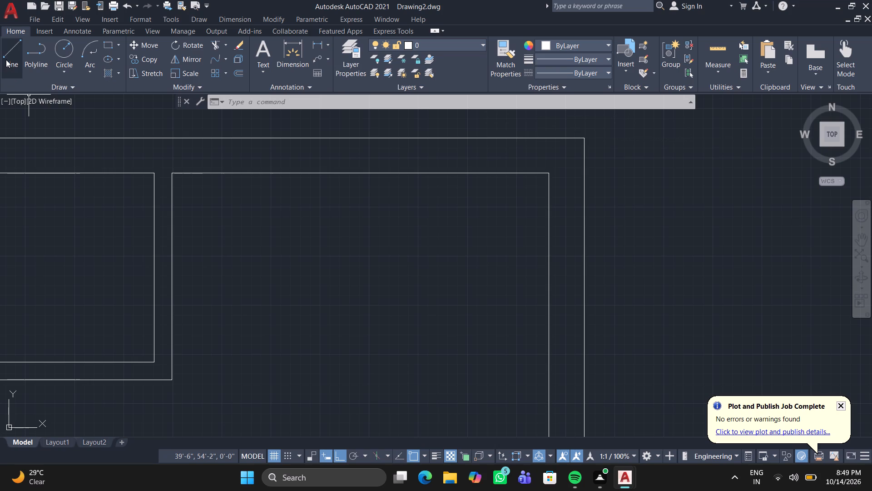
Offset the top wall's inner line, right of the small room, 4' downward as another horizontal partition's first face.
{"action": "key", "text": "o"}
{"action": "key", "text": "Return"}
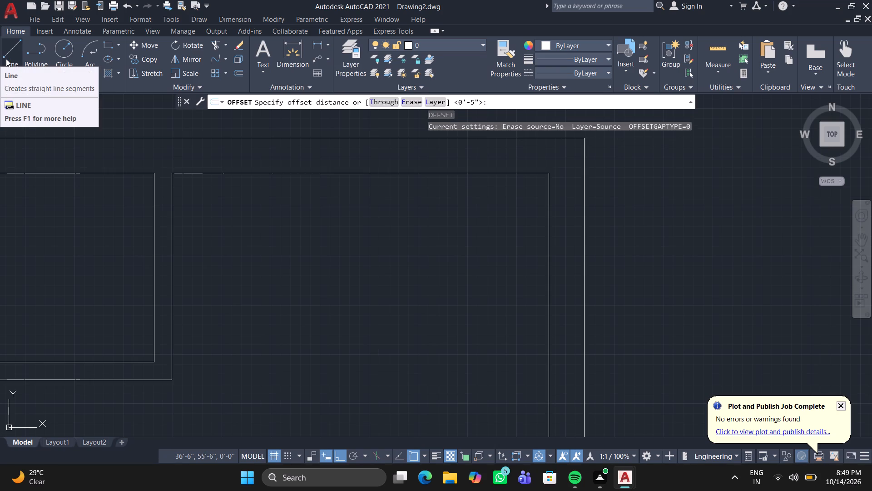
{"action": "type", "text": "4'"}
{"action": "key", "text": "Return"}
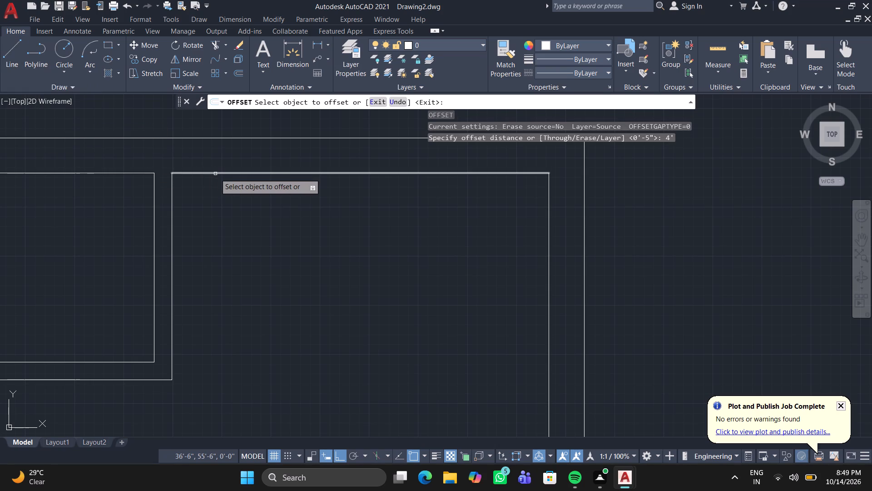
{"action": "left_click", "coordinate": [216, 175]}
{"action": "left_click", "coordinate": [233, 243]}
{"action": "key", "text": "space"}
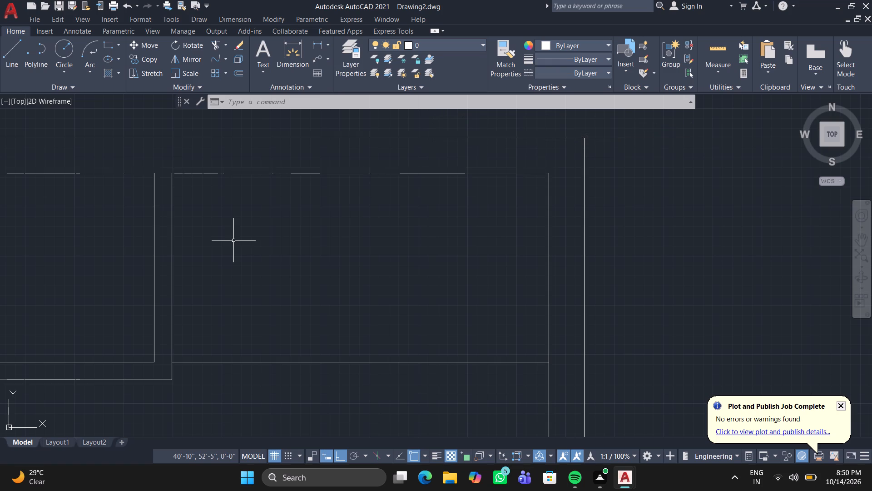
Offset the new horizontal partition line right of the small room 4.5" downward to form its second face.
{"action": "key", "text": "o"}
{"action": "key", "text": "Return"}
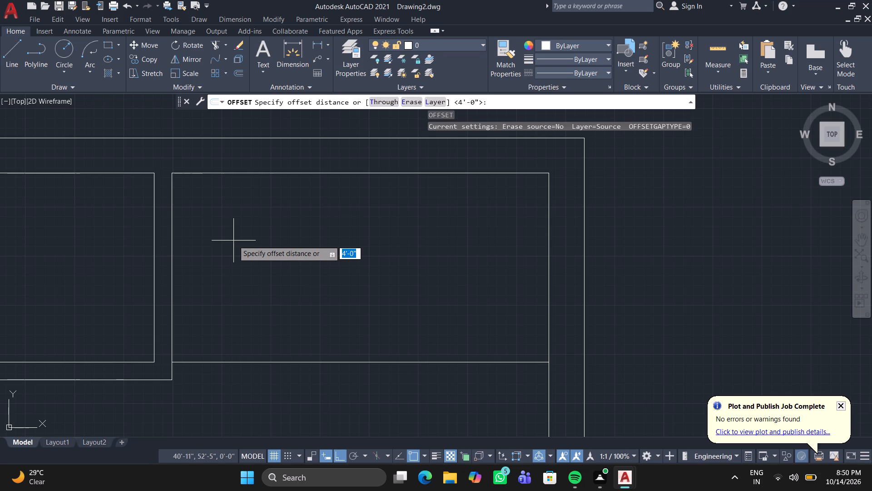
{"action": "type", "text": "4.5\""}
{"action": "key", "text": "Return"}
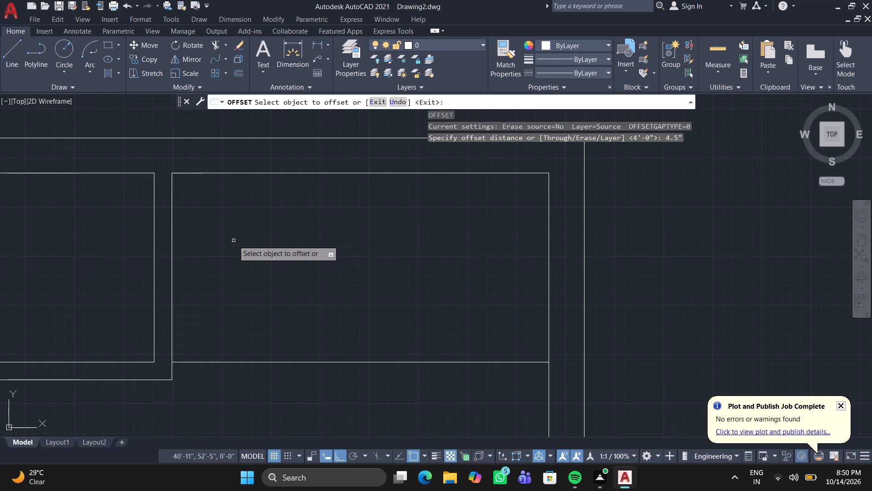
{"action": "left_click", "coordinate": [231, 364]}
{"action": "left_click", "coordinate": [221, 397]}
{"action": "key", "text": "Return"}
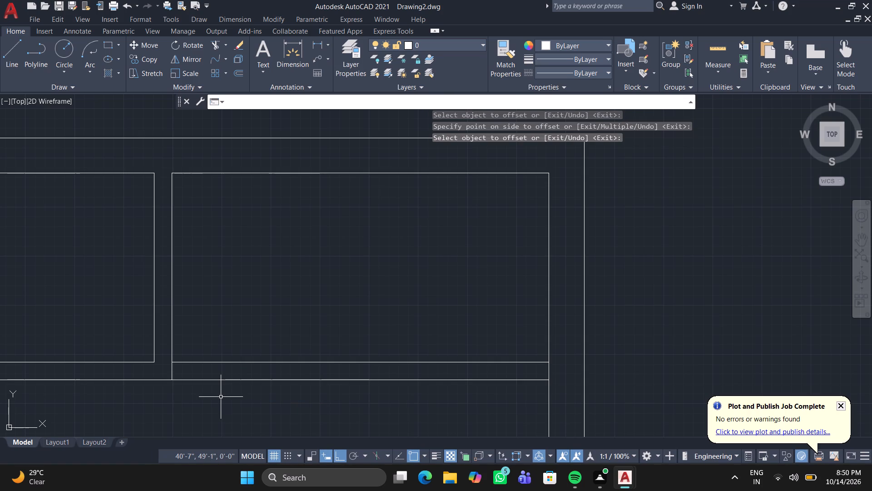
Offset the right outer wall's inner line 4' toward the inside as another vertical partition's first face.
{"action": "key", "text": "o"}
{"action": "key", "text": "Return"}
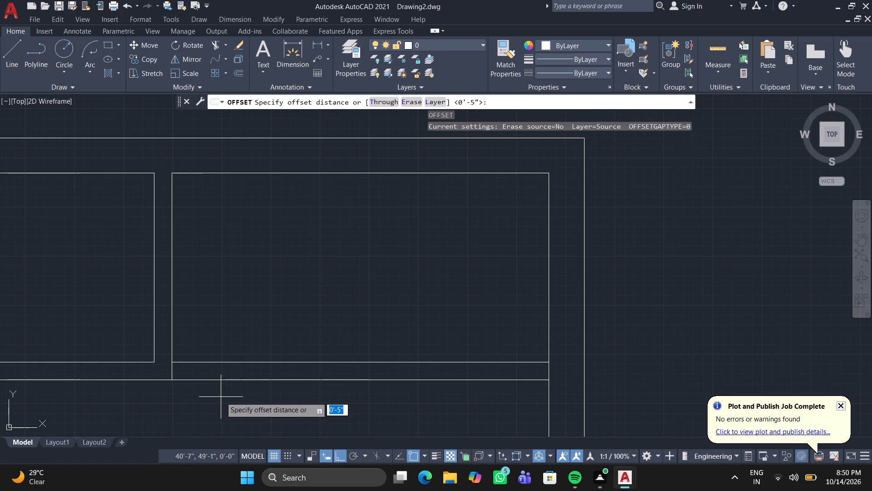
{"action": "type", "text": "4'"}
{"action": "key", "text": "Return"}
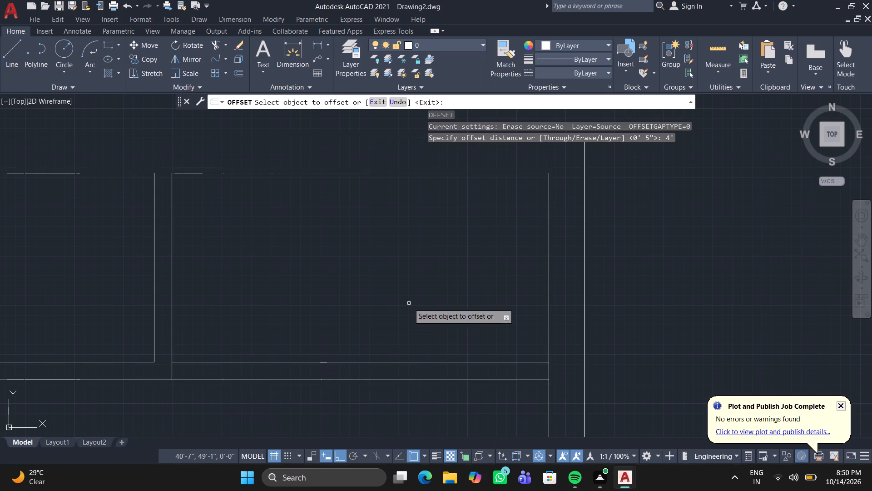
{"action": "left_click", "coordinate": [548, 261]}
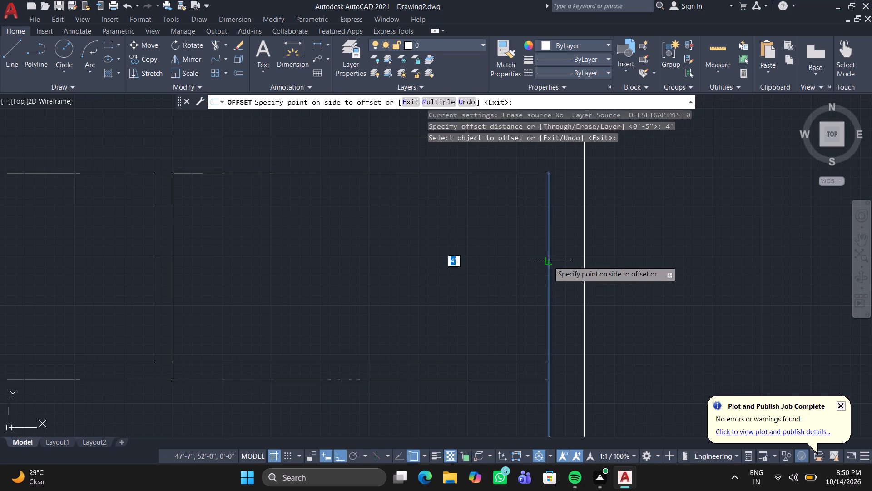
{"action": "left_click", "coordinate": [446, 262]}
{"action": "key", "text": "Return"}
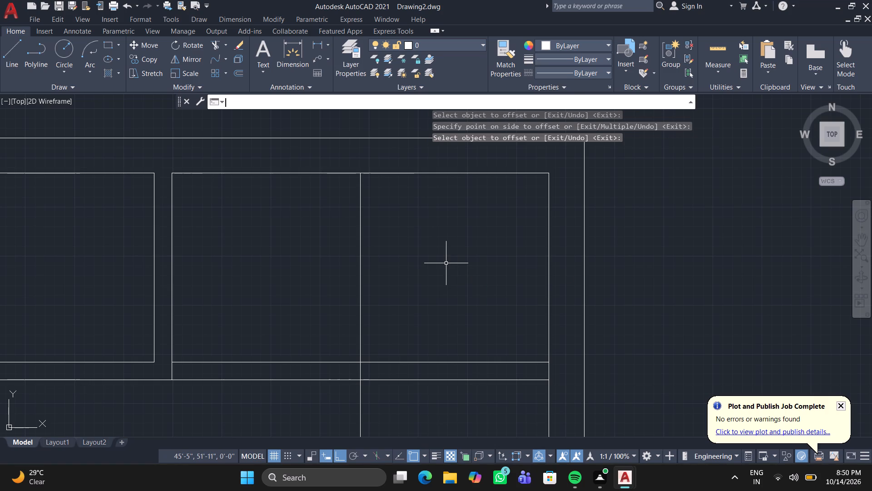
Offset the new vertical partition line 4.5" to the left to form its second face.
{"action": "key", "text": "o"}
{"action": "key", "text": "Return"}
{"action": "type", "text": "4.5\""}
{"action": "key", "text": "Return"}
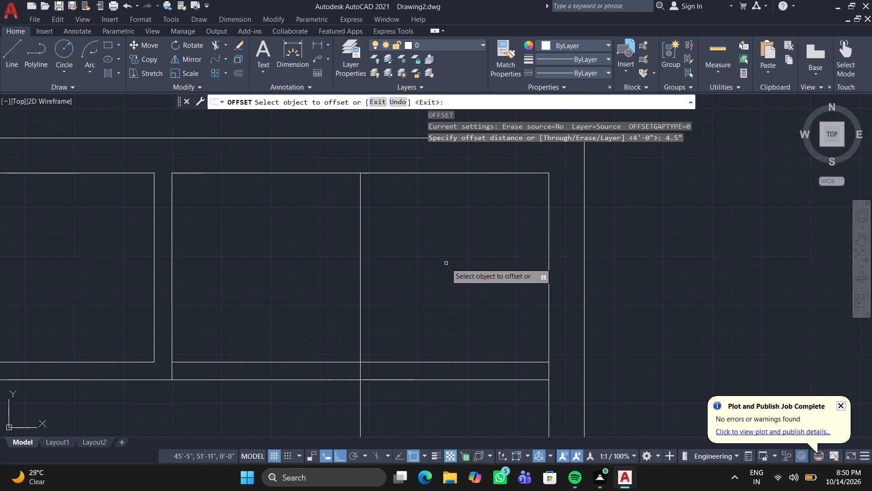
{"action": "left_click", "coordinate": [361, 237]}
{"action": "left_click", "coordinate": [307, 238]}
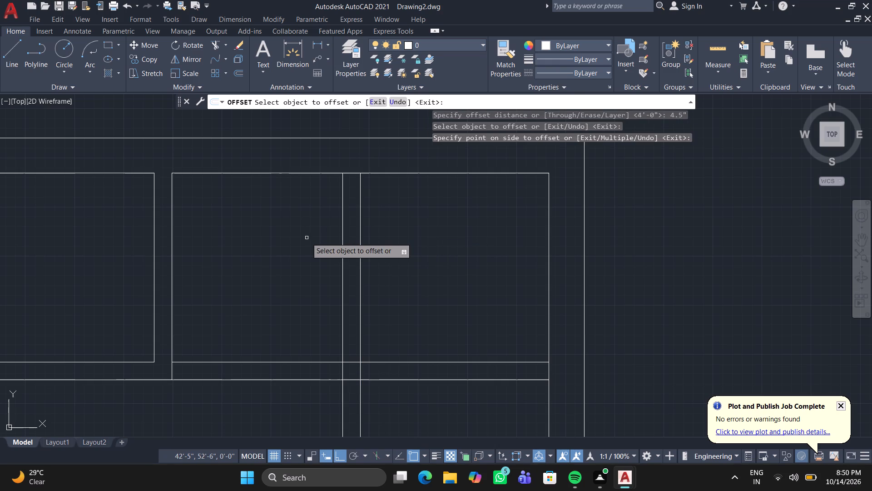
{"action": "key", "text": "Return"}
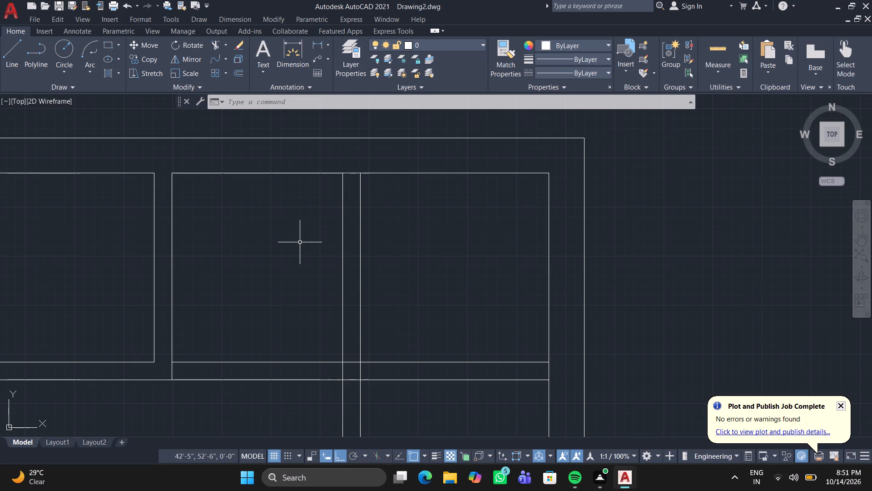
Trim both new horizontal partition lines between the existing small room and the new vertical partition.
{"action": "type", "text": "TR"}
{"action": "key", "text": "Return"}
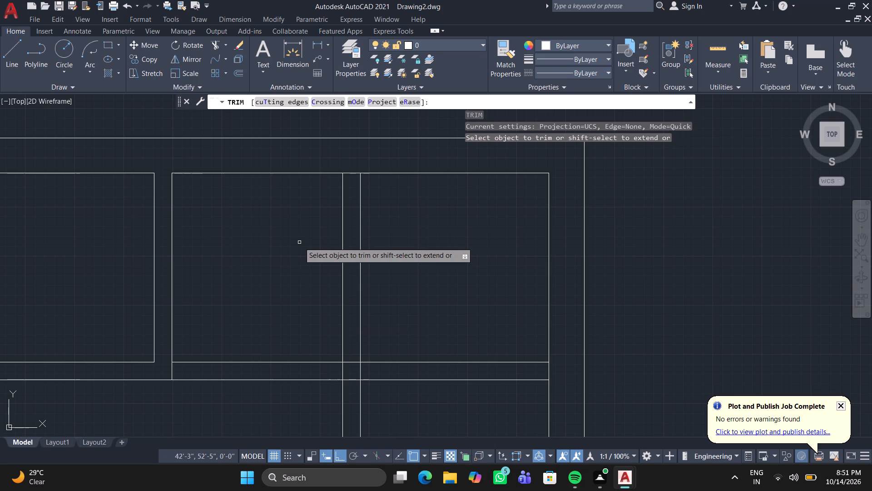
{"action": "left_click", "coordinate": [229, 360]}
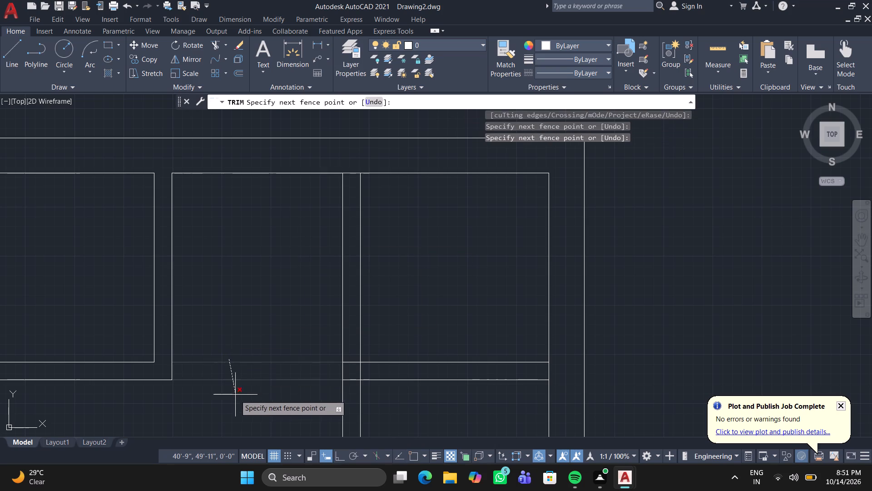
{"action": "left_click", "coordinate": [235, 403]}
{"action": "key", "text": "Return"}
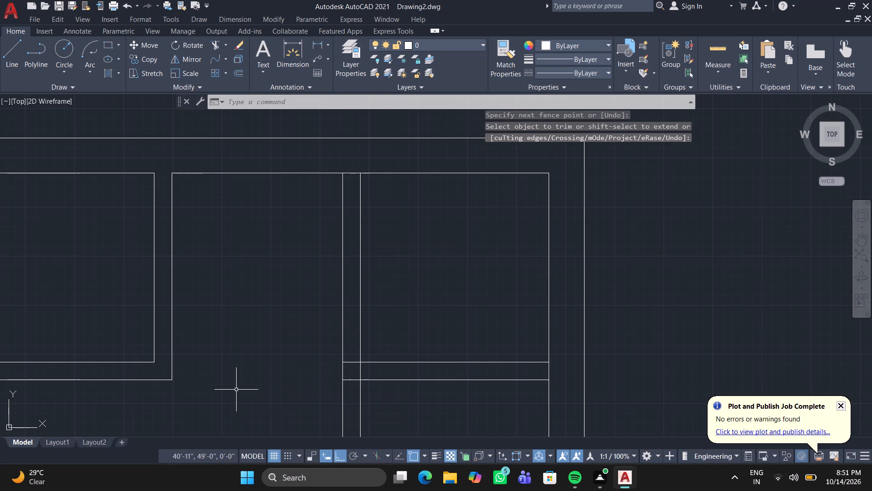
Trim both new vertical partition lines below the horizontal partition, and end the Trim command.
{"action": "middle_click_drag", "start_coordinate": [249, 354], "coordinate": [243, 318]}
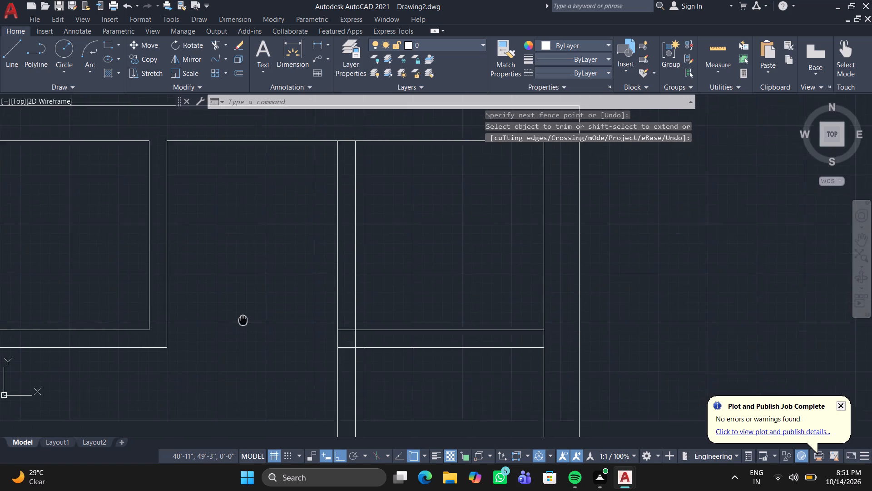
{"action": "middle_click_drag", "start_coordinate": [243, 318], "coordinate": [196, 194]}
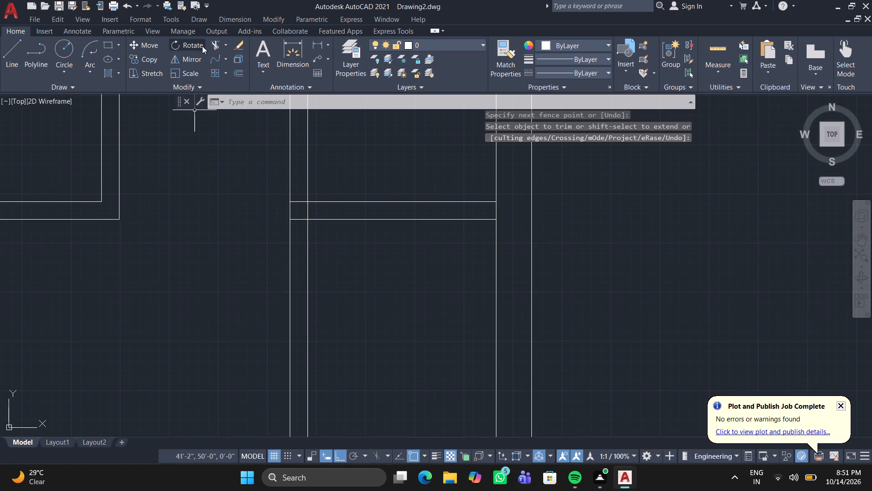
{"action": "left_click", "coordinate": [213, 44]}
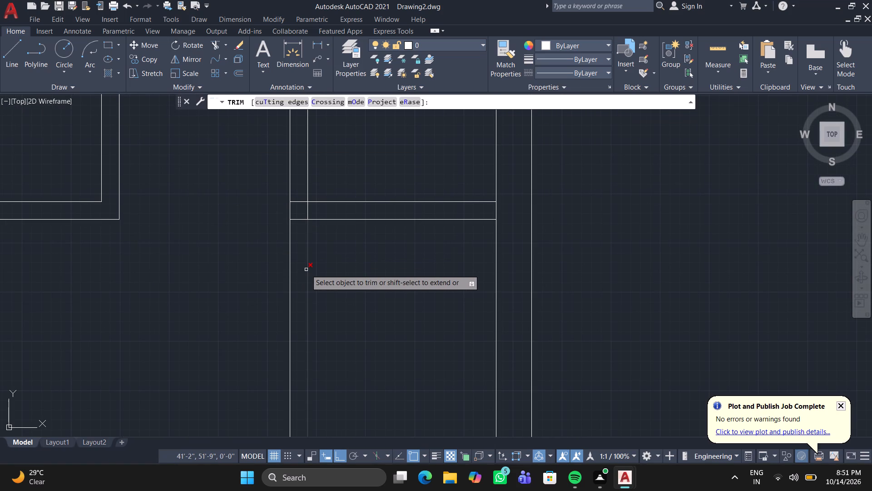
{"action": "left_click_drag", "start_coordinate": [338, 279], "coordinate": [230, 281]}
{"action": "left_click", "coordinate": [230, 281]}
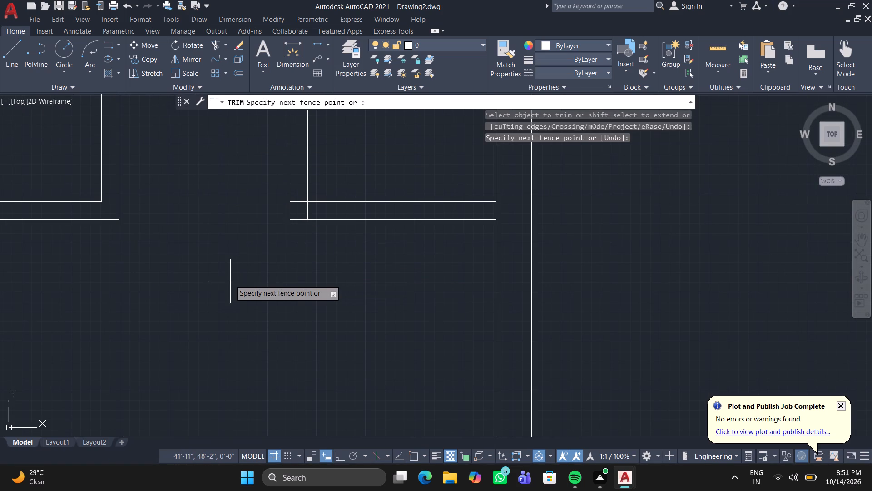
{"action": "key", "text": "Return"}
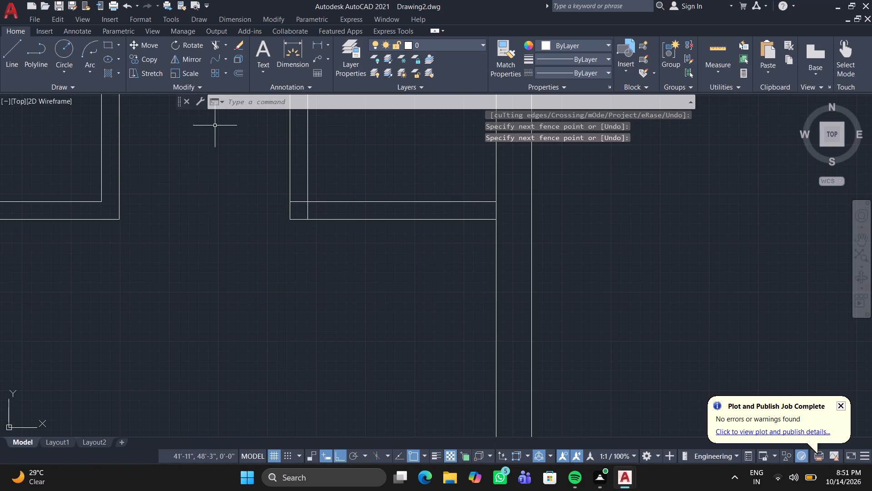
Trim the top wall's inner line between the new vertical partition's faces and the crossing line ends at the corner room's lower-left corner.
{"action": "middle_click_drag", "start_coordinate": [215, 149], "coordinate": [197, 279]}
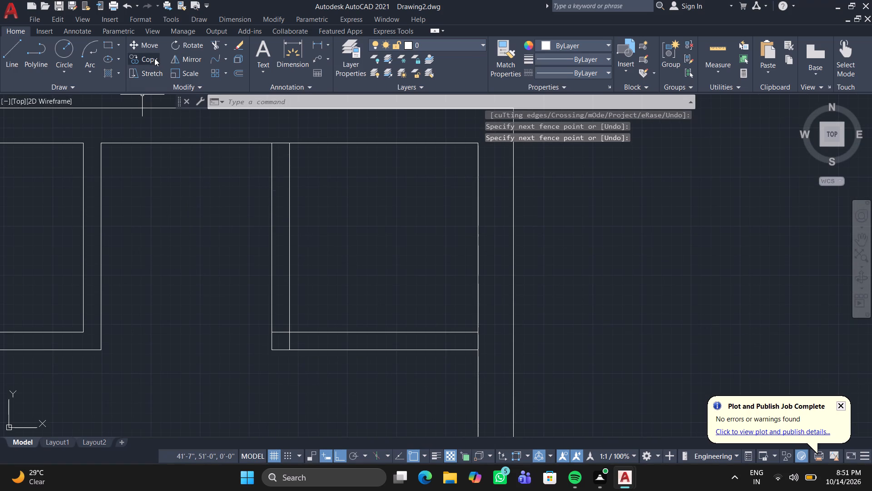
{"action": "left_click", "coordinate": [216, 42]}
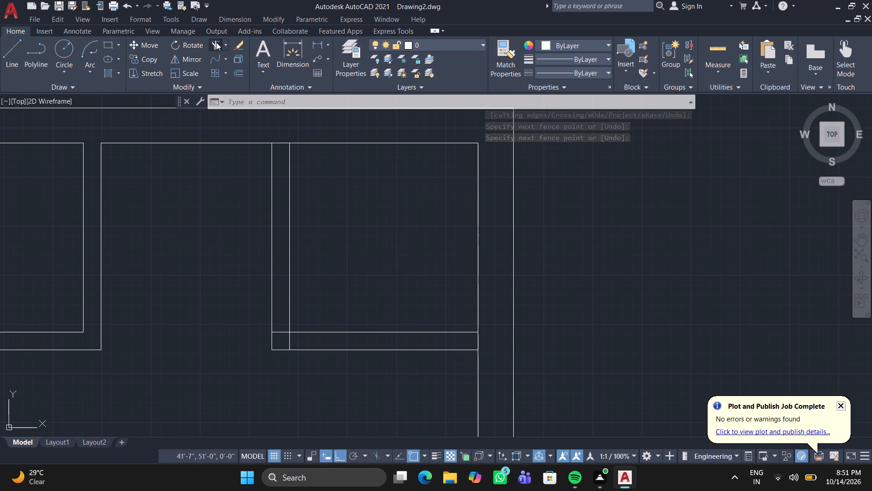
{"action": "left_click", "coordinate": [282, 145]}
{"action": "left_click", "coordinate": [280, 130]}
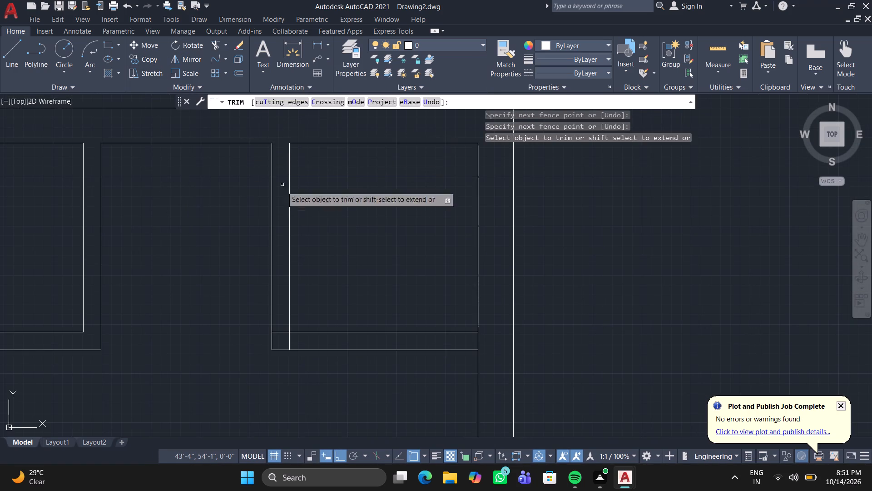
{"action": "scroll", "coordinate": [282, 340], "scroll_direction": "up", "scroll_amount": 3}
{"action": "left_click", "coordinate": [282, 311]}
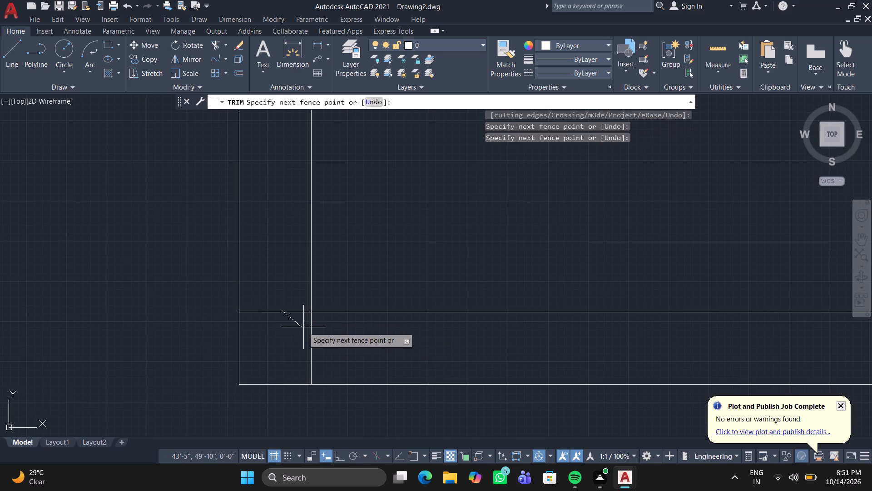
{"action": "left_click", "coordinate": [347, 345]}
Trim the right wall's inner line between the horizontal partition's two faces, and end the Trim command.
{"action": "scroll", "coordinate": [347, 344], "scroll_direction": "down", "scroll_amount": 4}
{"action": "middle_click_drag", "start_coordinate": [396, 324], "coordinate": [300, 298]}
{"action": "scroll", "coordinate": [357, 316], "scroll_direction": "up", "scroll_amount": 4}
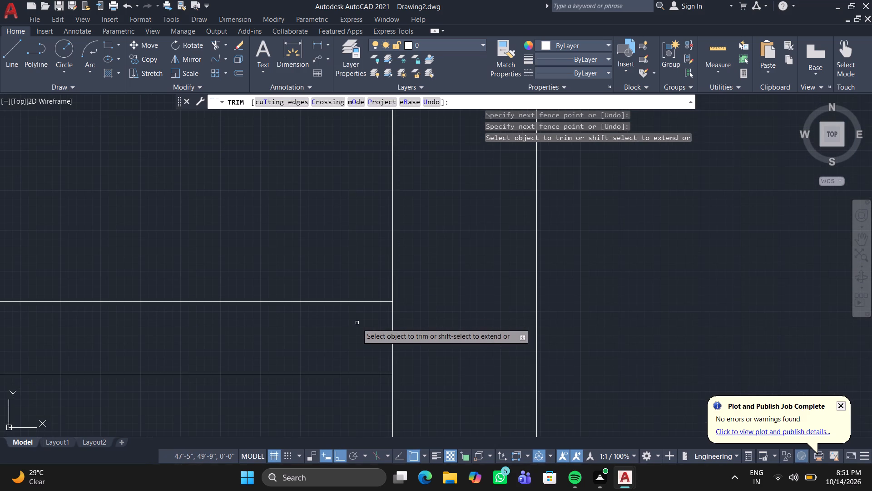
{"action": "left_click", "coordinate": [351, 330]}
{"action": "left_click", "coordinate": [431, 330]}
{"action": "key", "text": "Return"}
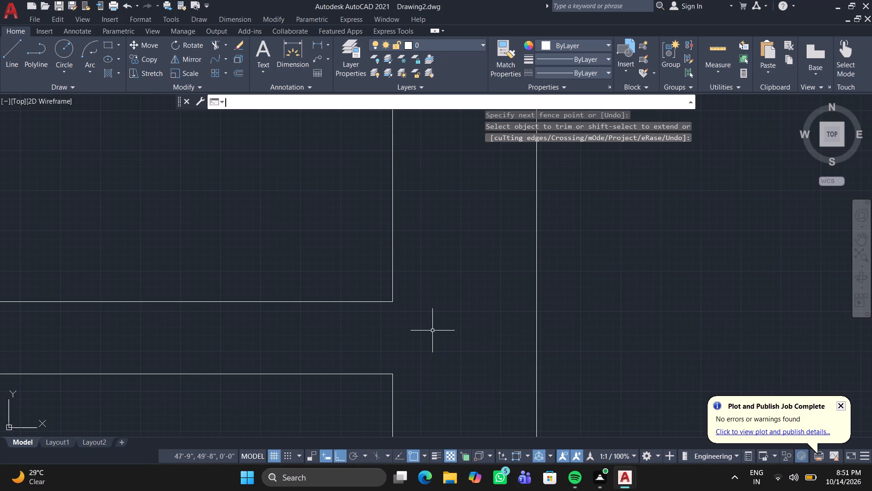
Draw a closed line outline about 2'-10" long across the top-right room's left partition thickness, starting just above its lower-left inner corner, as an opening.
{"action": "scroll", "coordinate": [377, 319], "scroll_direction": "down", "scroll_amount": 4}
{"action": "scroll", "coordinate": [277, 329], "scroll_direction": "down", "scroll_amount": 2}
{"action": "middle_click_drag", "start_coordinate": [257, 351], "coordinate": [292, 304]}
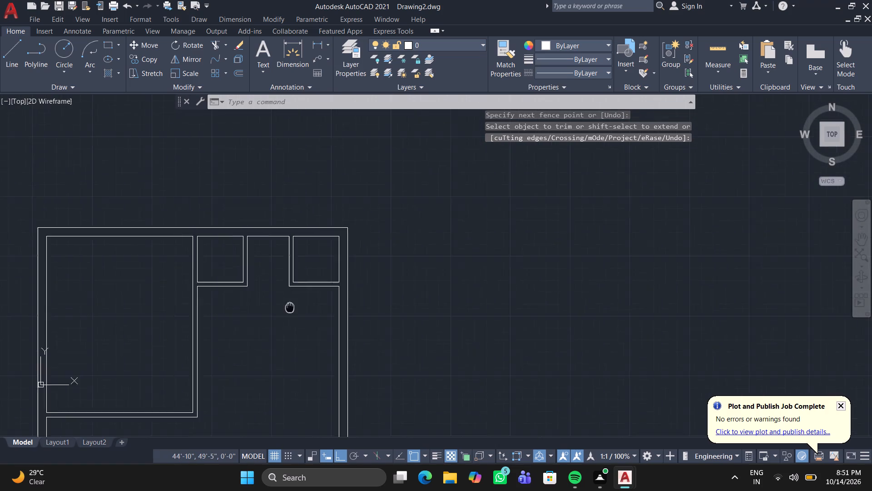
{"action": "middle_click_drag", "start_coordinate": [292, 304], "coordinate": [323, 266]}
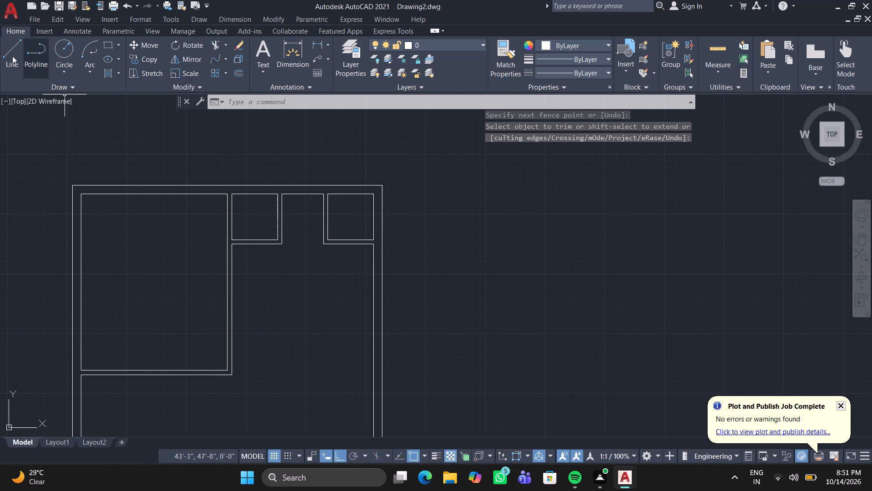
{"action": "left_click", "coordinate": [5, 51]}
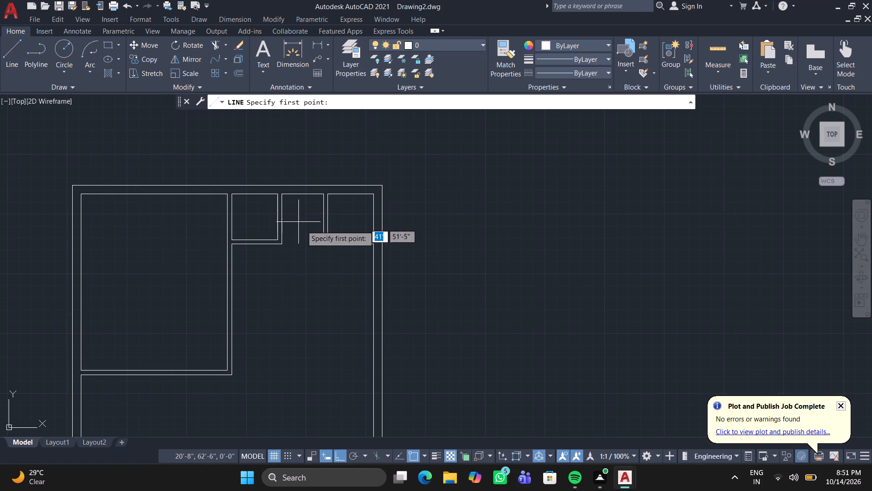
{"action": "scroll", "coordinate": [322, 243], "scroll_direction": "up", "scroll_amount": 4}
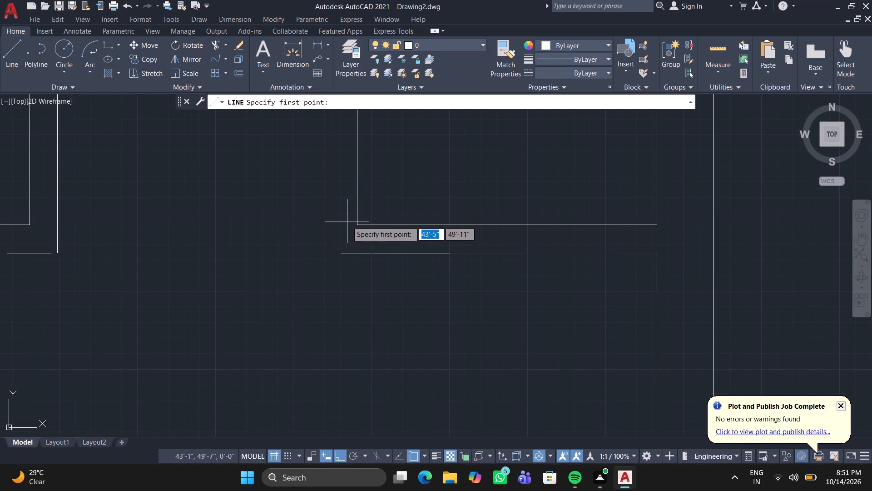
{"action": "left_click", "coordinate": [356, 199]}
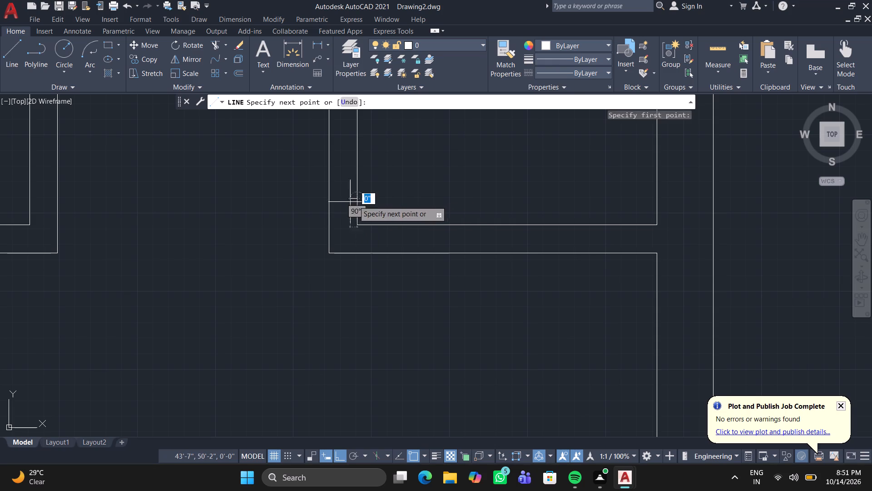
{"action": "left_click", "coordinate": [328, 200]}
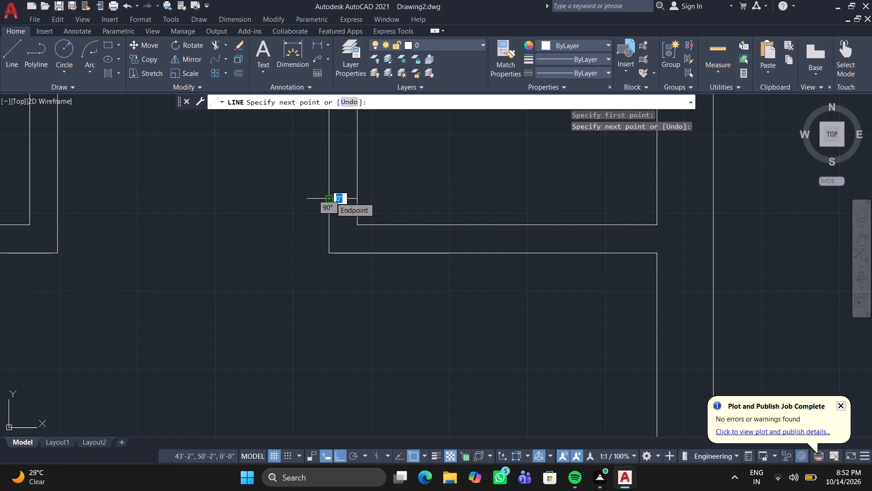
{"action": "middle_click_drag", "start_coordinate": [331, 131], "coordinate": [347, 266]}
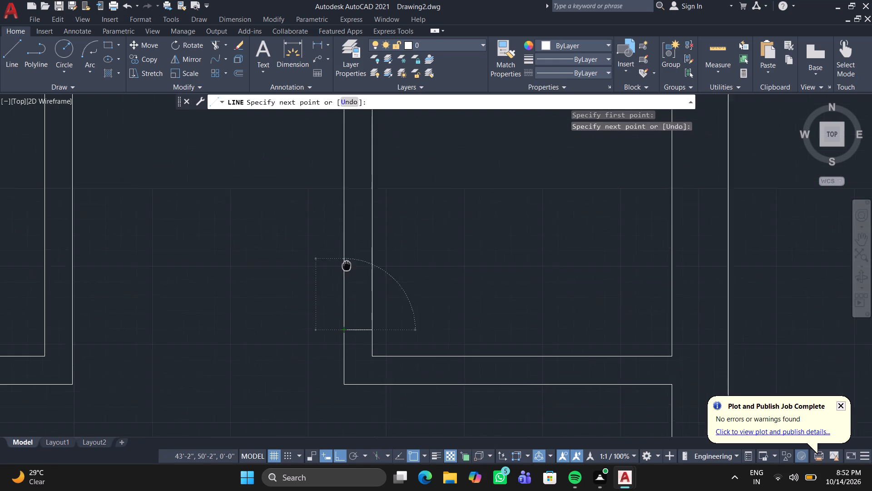
{"action": "middle_click_drag", "start_coordinate": [347, 266], "coordinate": [347, 267]}
{"action": "middle_click_drag", "start_coordinate": [347, 170], "coordinate": [355, 250]}
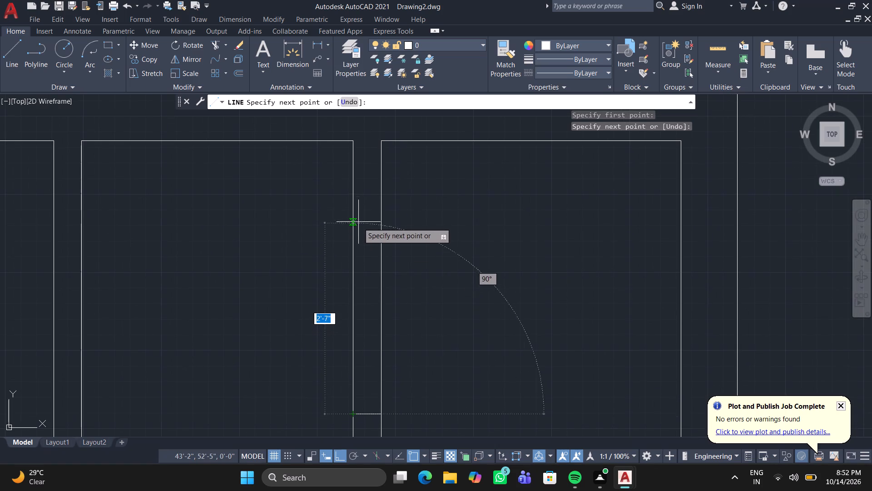
{"action": "left_click", "coordinate": [353, 203]}
{"action": "left_click", "coordinate": [383, 203]}
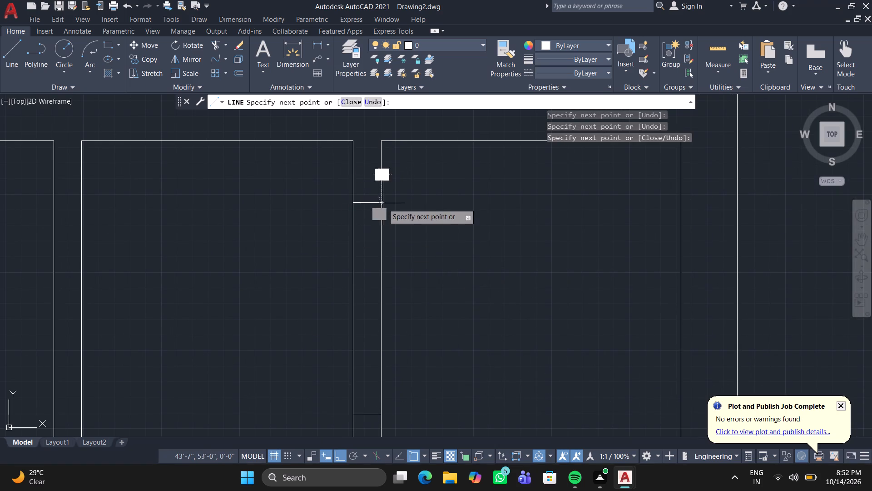
{"action": "left_click", "coordinate": [383, 414]}
{"action": "key", "text": "Return"}
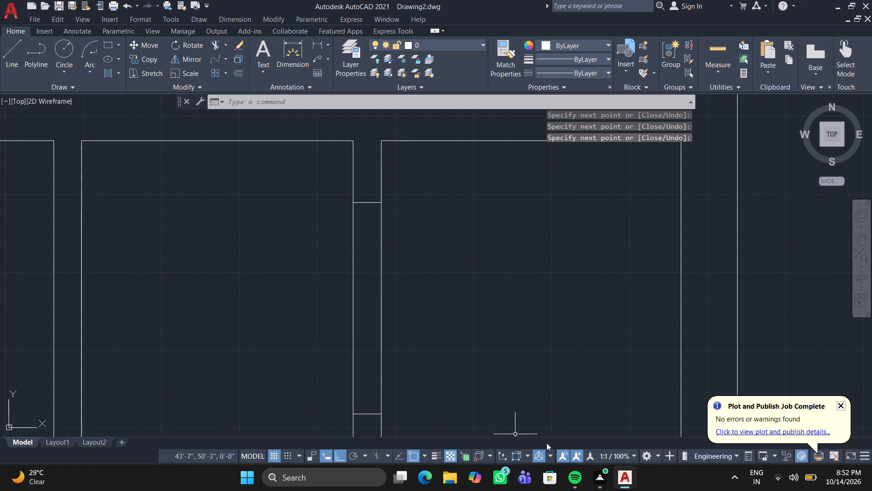
{"action": "left_click", "coordinate": [601, 477]}
Trim both faces of the top-right room's left partition between the two opening edge lines, and end the Trim command.
{"action": "left_click", "coordinate": [213, 47]}
{"action": "left_click", "coordinate": [272, 309]}
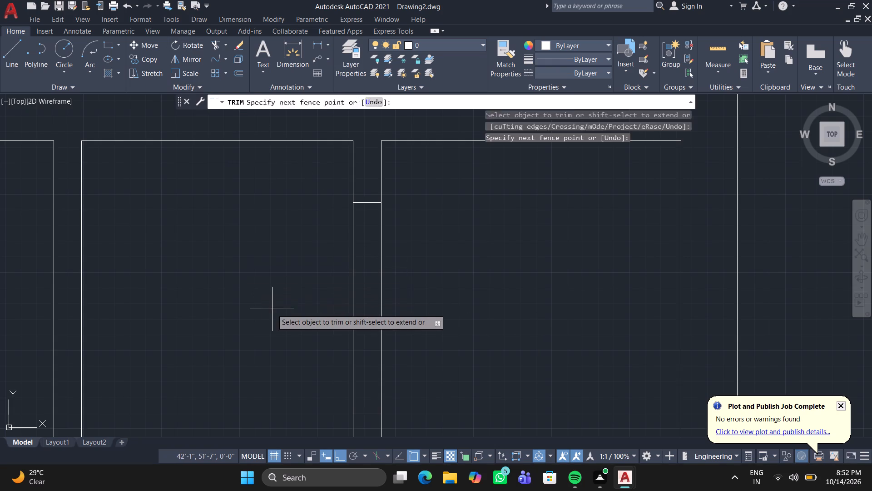
{"action": "left_click", "coordinate": [445, 296]}
{"action": "key", "text": "Return"}
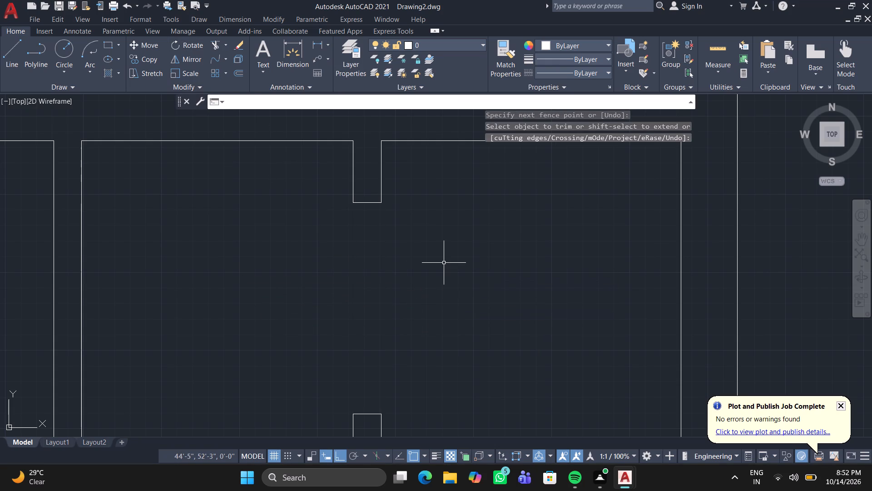
Draw two parallel lines leftward from the top-right room's lower-left corner to extend its bottom partition, the upper one about 2'-4" long.
{"action": "scroll", "coordinate": [444, 263], "scroll_direction": "down", "scroll_amount": 2}
{"action": "middle_click_drag", "start_coordinate": [444, 263], "coordinate": [444, 217]}
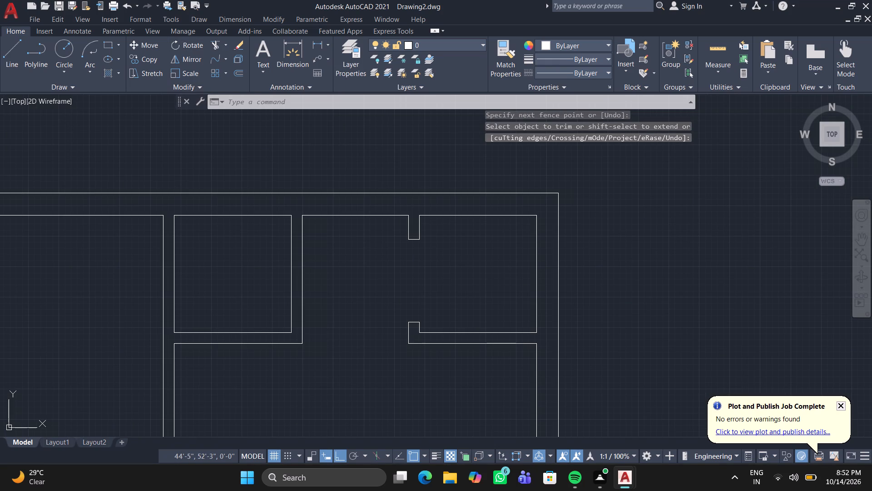
{"action": "middle_click_drag", "start_coordinate": [444, 217], "coordinate": [444, 216]}
{"action": "scroll", "coordinate": [422, 332], "scroll_direction": "up", "scroll_amount": 1}
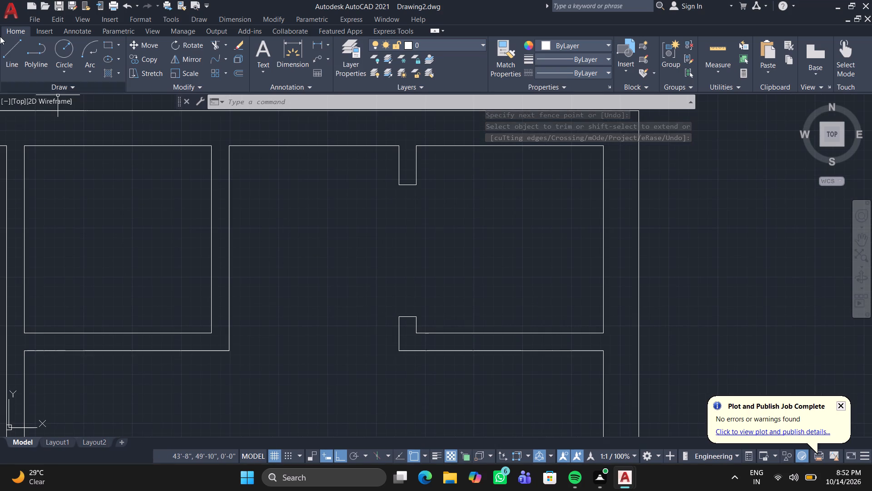
{"action": "left_click", "coordinate": [16, 44]}
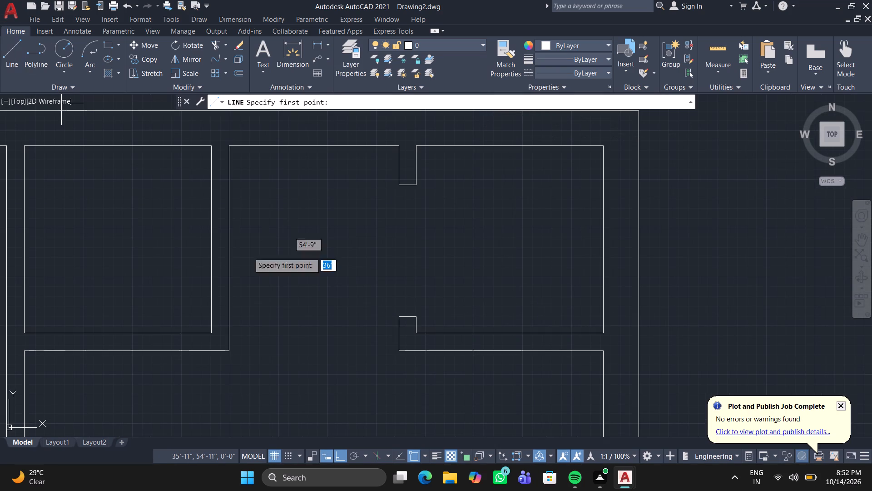
{"action": "left_click", "coordinate": [398, 351]}
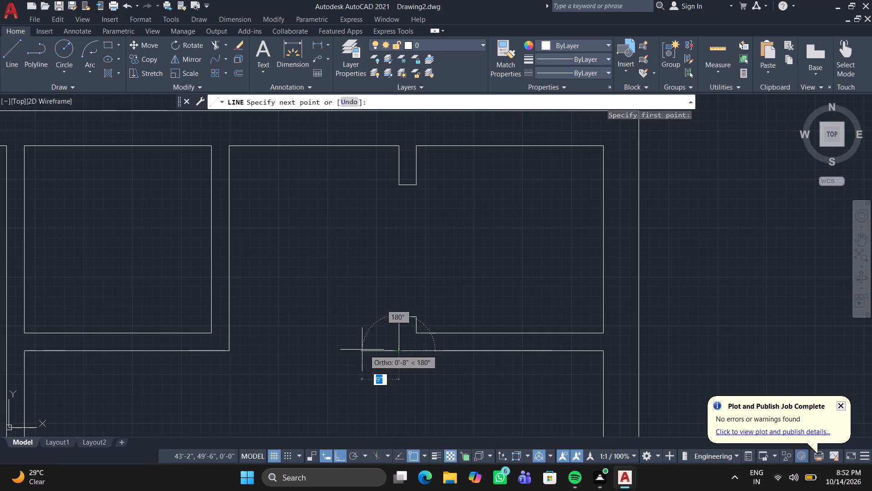
{"action": "left_click", "coordinate": [318, 351]}
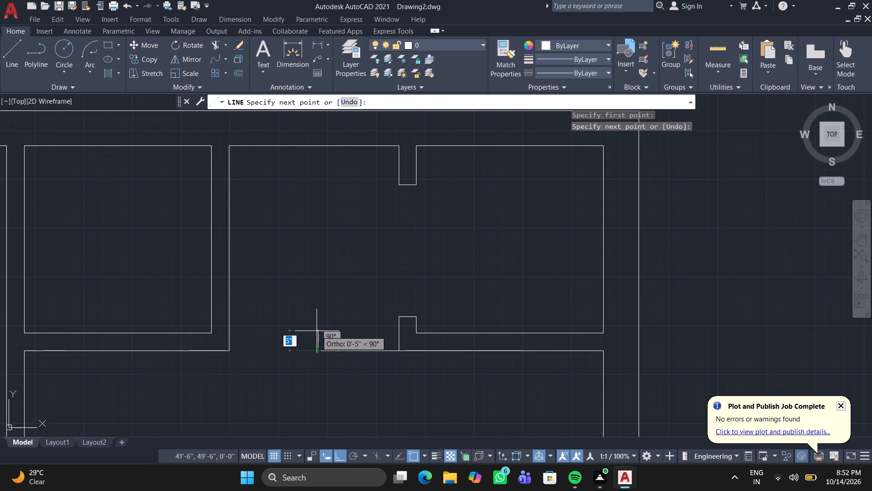
{"action": "key", "text": "Return"}
{"action": "key", "text": "l"}
{"action": "key", "text": "Return"}
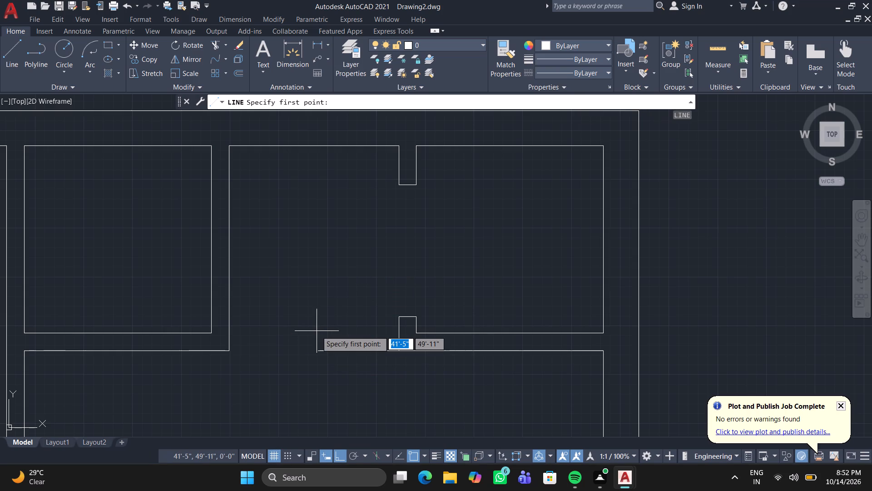
{"action": "left_click", "coordinate": [414, 336]}
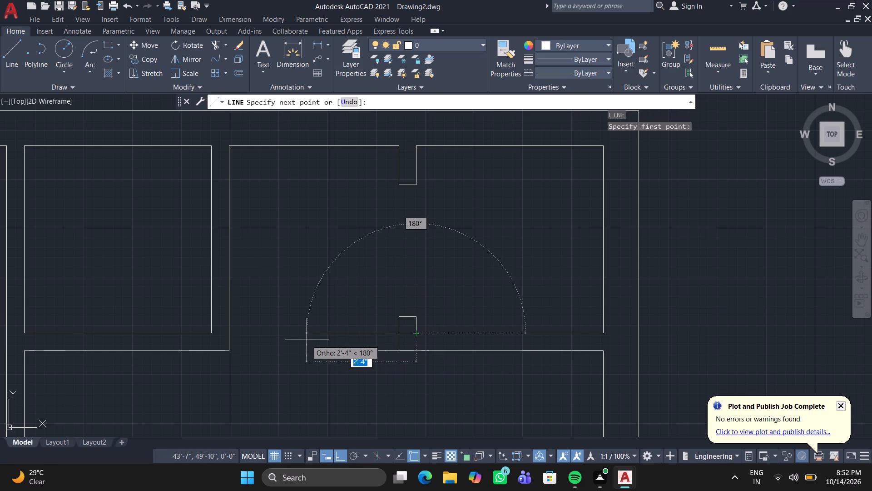
{"action": "left_click", "coordinate": [307, 340]}
{"action": "key", "text": "Return"}
Draw a short vertical line joining the two extended partition lines near their left ends as an end cap.
{"action": "key", "text": "l"}
{"action": "key", "text": "Return"}
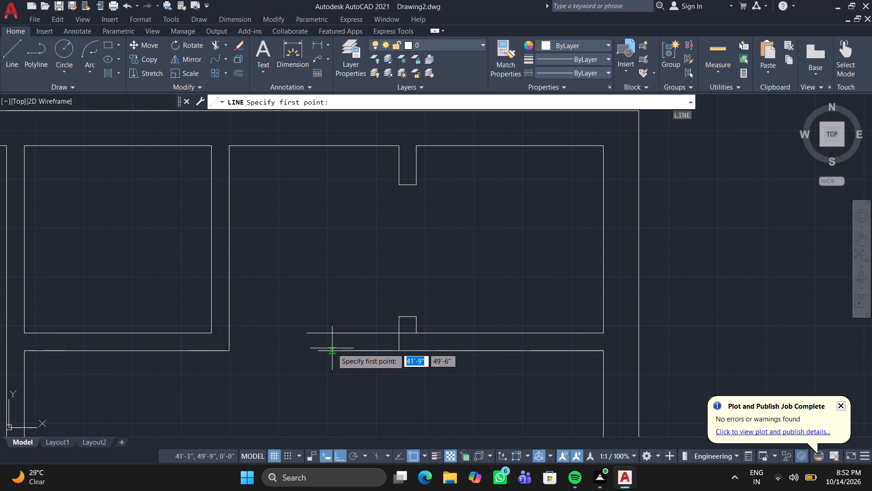
{"action": "left_click", "coordinate": [332, 348]}
{"action": "left_click", "coordinate": [333, 332]}
{"action": "key", "text": "Return"}
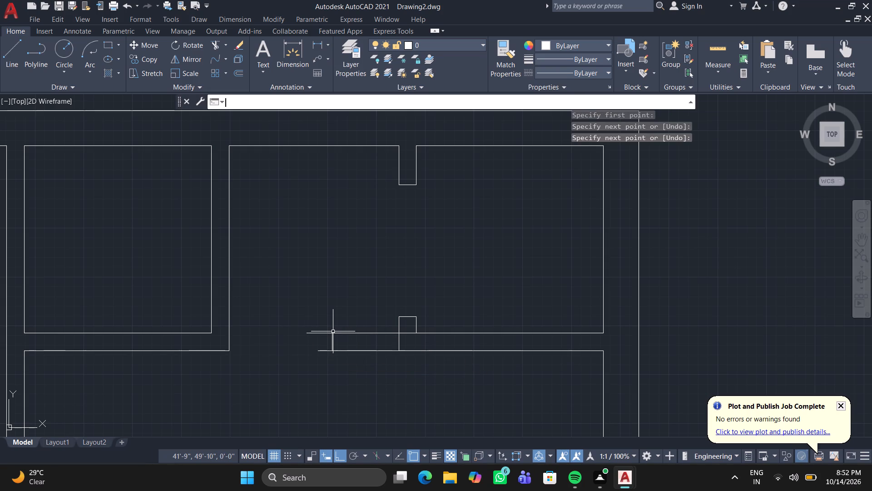
Trim the upper and lower line ends projecting left of the new end cap, and end the Trim command.
{"action": "type", "text": "TR"}
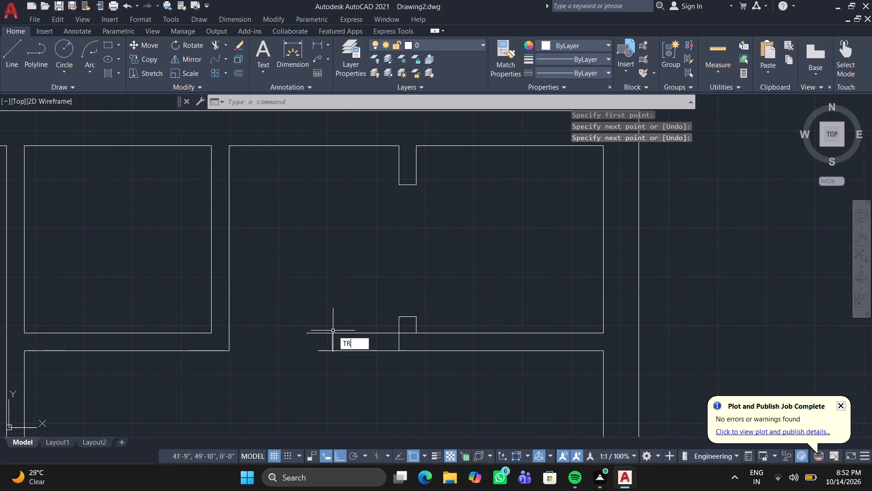
{"action": "key", "text": "Return"}
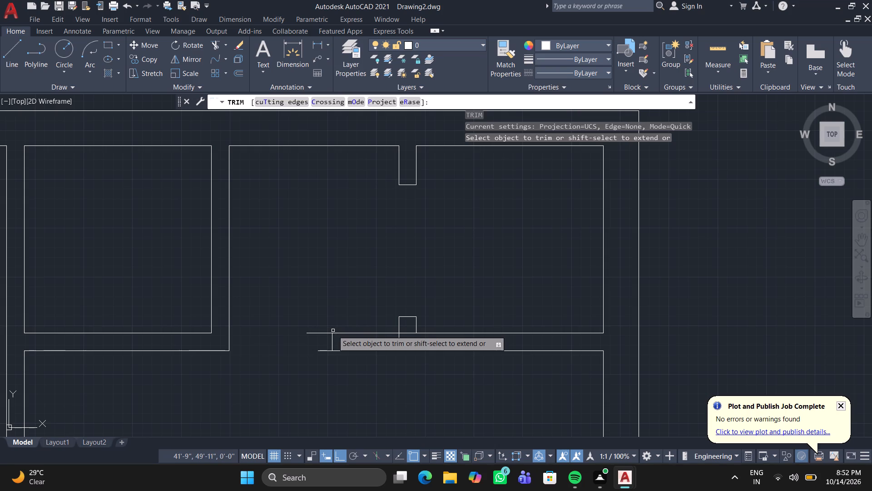
{"action": "left_click", "coordinate": [314, 334]}
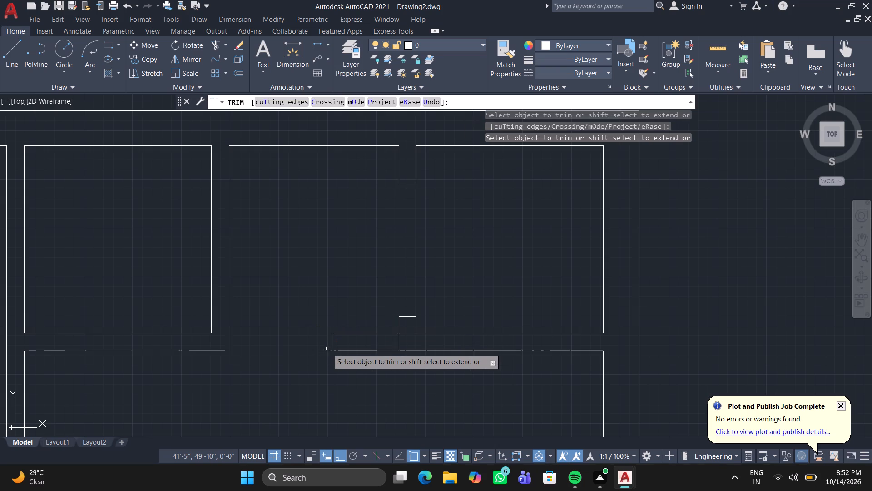
{"action": "left_click", "coordinate": [324, 350]}
{"action": "key", "text": "Return"}
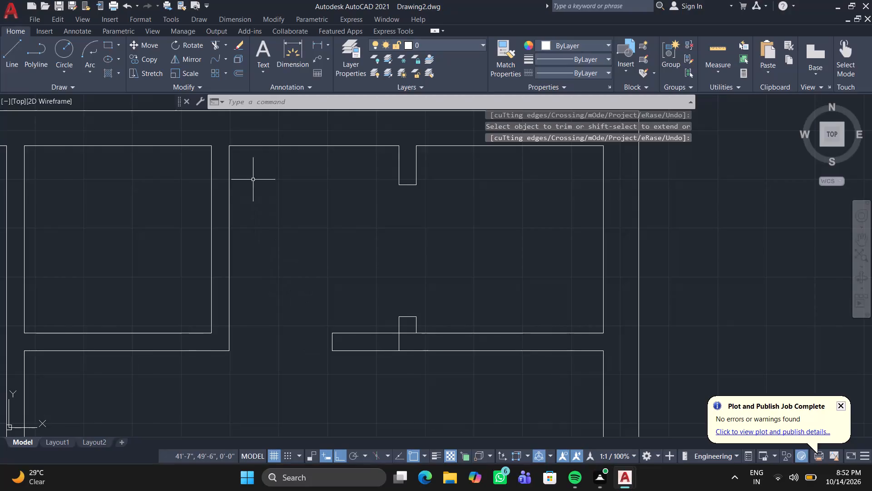
Trim the leftover lines crossing the junction of the extended horizontal partition and the vertical partition stub so their interiors join.
{"action": "left_click", "coordinate": [214, 44]}
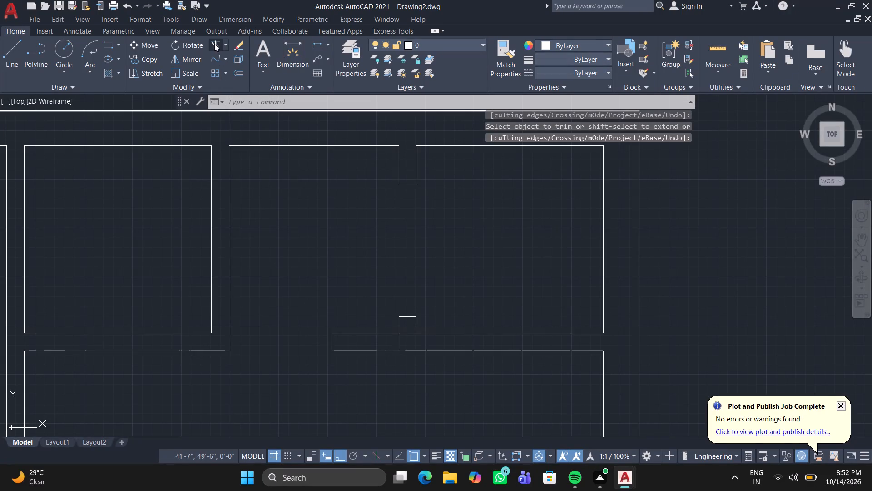
{"action": "scroll", "coordinate": [398, 344], "scroll_direction": "up", "scroll_amount": 3}
{"action": "left_click", "coordinate": [398, 344]}
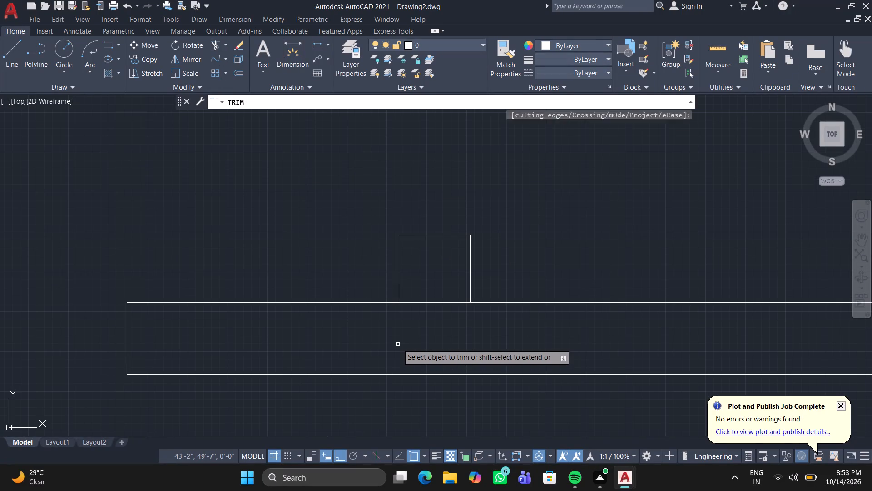
{"action": "left_click", "coordinate": [421, 301]}
{"action": "key", "text": "Return"}
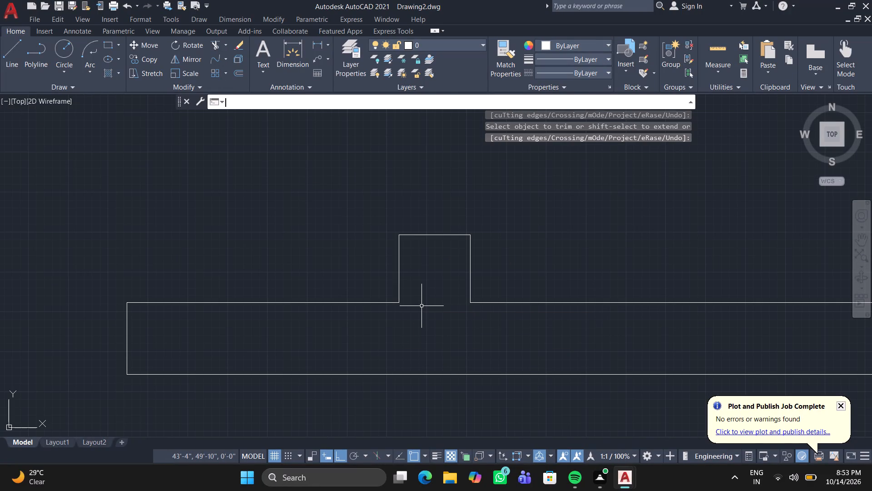
Offset the three lower-face line segments of the small rooms' bottom partitions 11' downward, and end the Offset command.
{"action": "scroll", "coordinate": [422, 307], "scroll_direction": "down", "scroll_amount": 3}
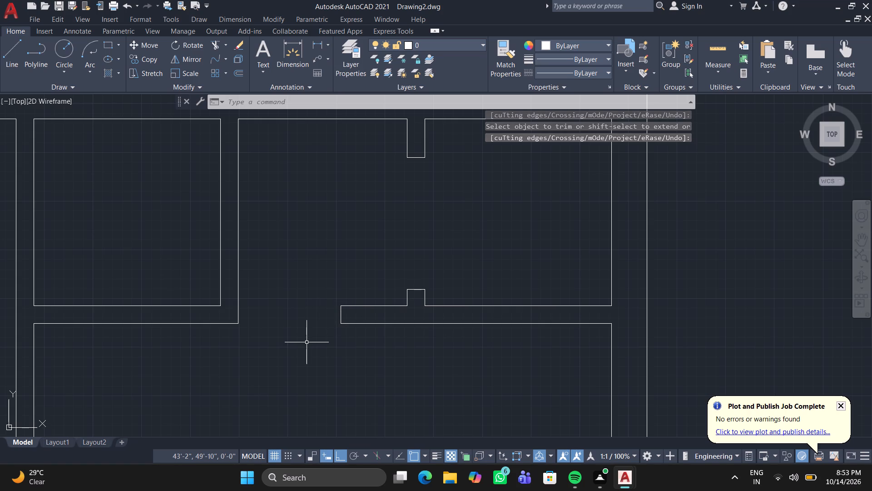
{"action": "scroll", "coordinate": [307, 343], "scroll_direction": "down", "scroll_amount": 1}
{"action": "middle_click_drag", "start_coordinate": [307, 343], "coordinate": [314, 235]}
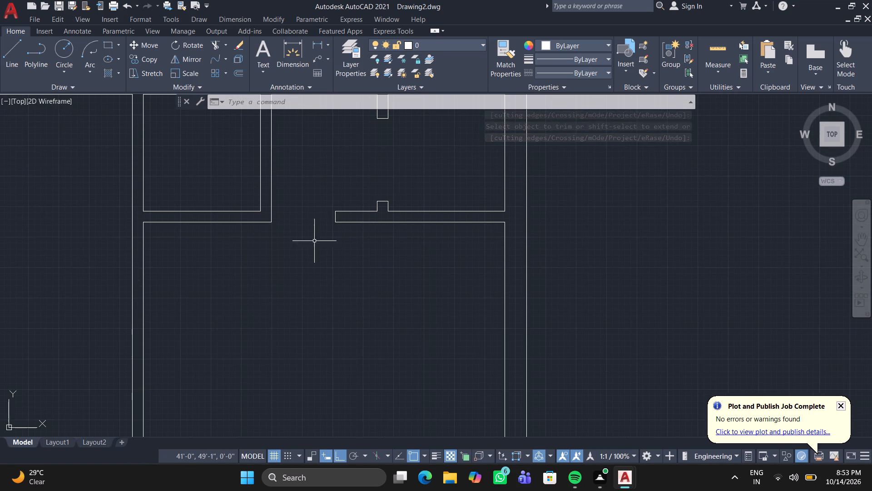
{"action": "scroll", "coordinate": [273, 281], "scroll_direction": "down", "scroll_amount": 1}
{"action": "middle_click_drag", "start_coordinate": [269, 291], "coordinate": [259, 202]}
{"action": "scroll", "coordinate": [259, 210], "scroll_direction": "down", "scroll_amount": 1}
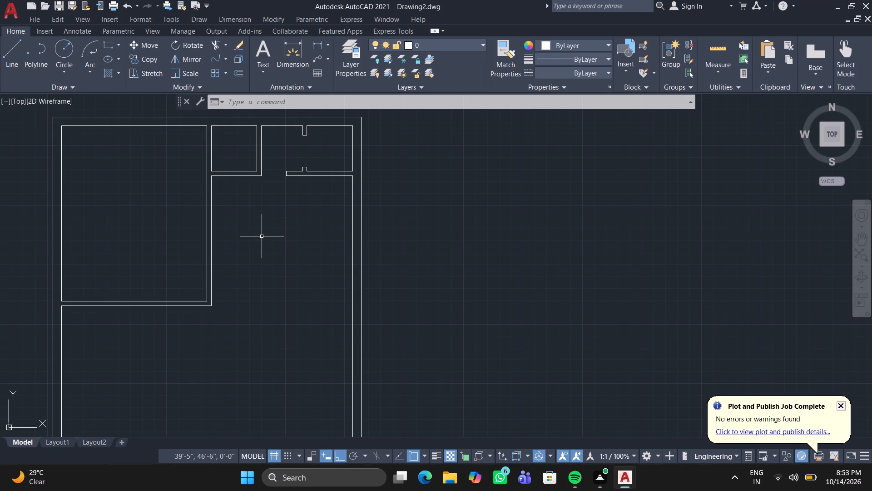
{"action": "key", "text": "o"}
{"action": "key", "text": "Return"}
{"action": "type", "text": "14"}
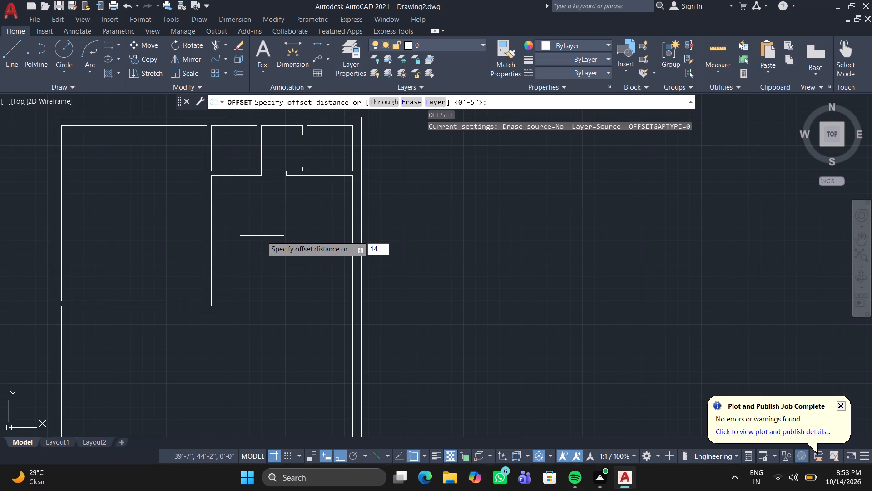
{"action": "key", "text": "BackSpace"}
{"action": "type", "text": "1'"}
{"action": "key", "text": "Return"}
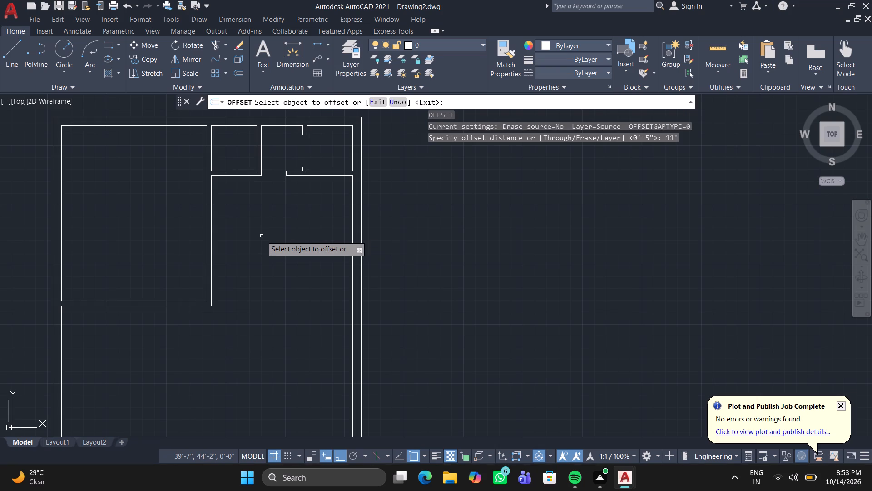
{"action": "left_click", "coordinate": [325, 176]}
{"action": "left_click", "coordinate": [314, 207]}
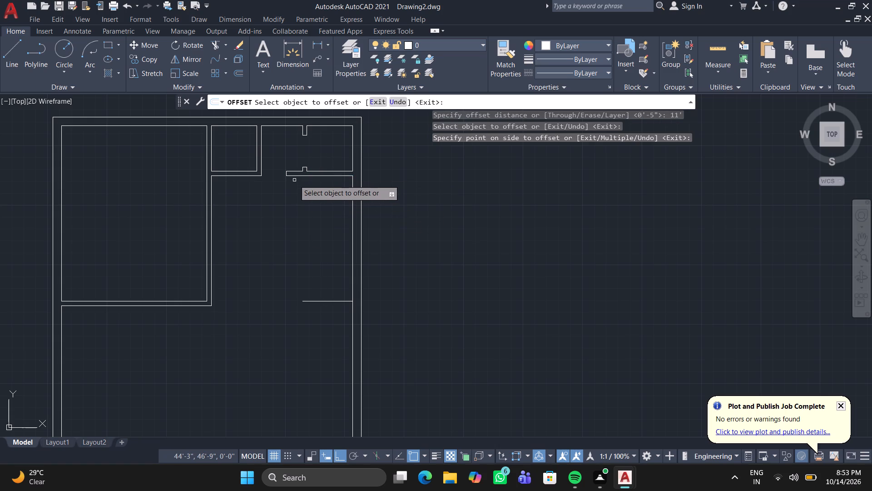
{"action": "left_click", "coordinate": [294, 176]}
{"action": "left_click", "coordinate": [280, 213]}
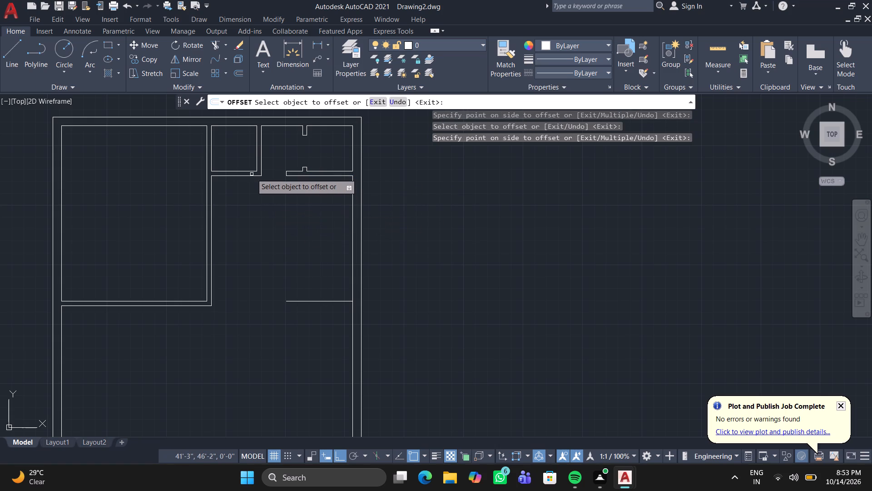
{"action": "left_click", "coordinate": [252, 177]}
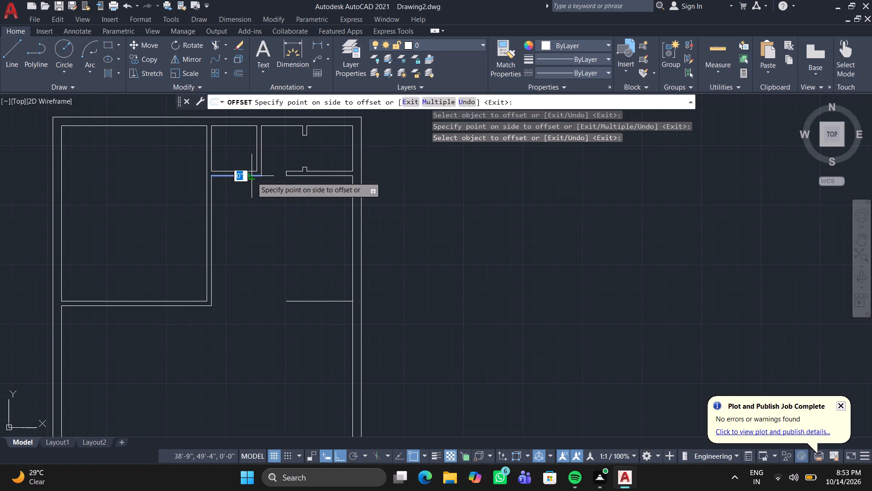
{"action": "left_click", "coordinate": [256, 215]}
{"action": "key", "text": "Return"}
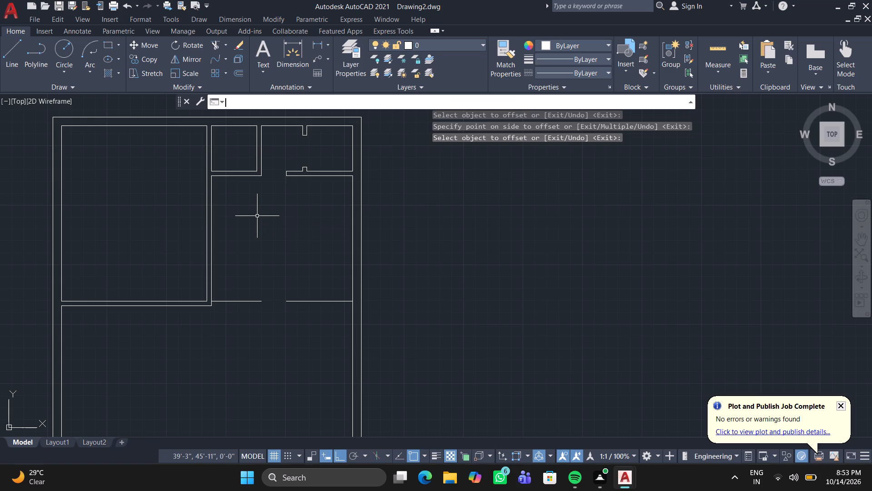
Draw a line about 2'-6" long bridging the gap between the offset horizontal segments.
{"action": "key", "text": "l"}
{"action": "key", "text": "Return"}
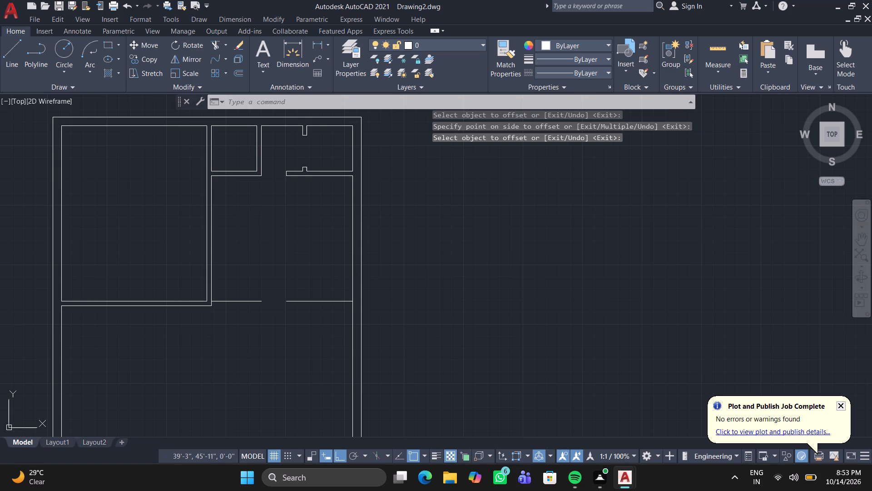
{"action": "scroll", "coordinate": [257, 302], "scroll_direction": "up", "scroll_amount": 3}
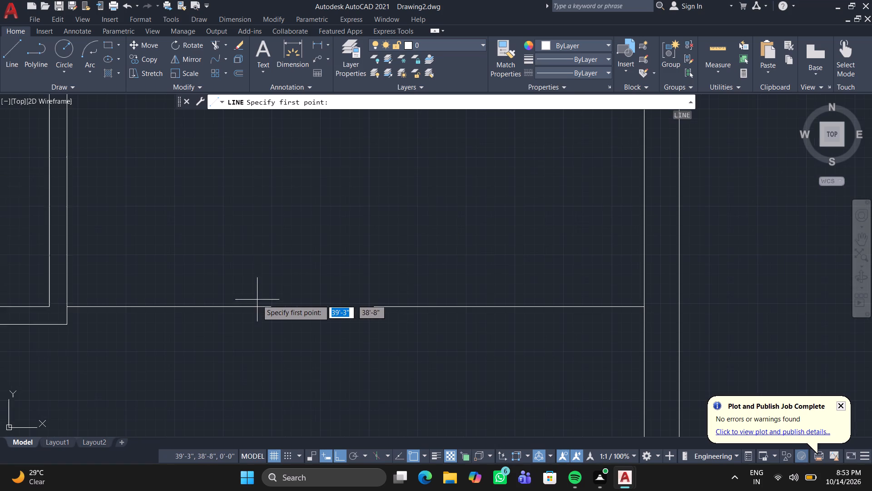
{"action": "left_click", "coordinate": [268, 308]}
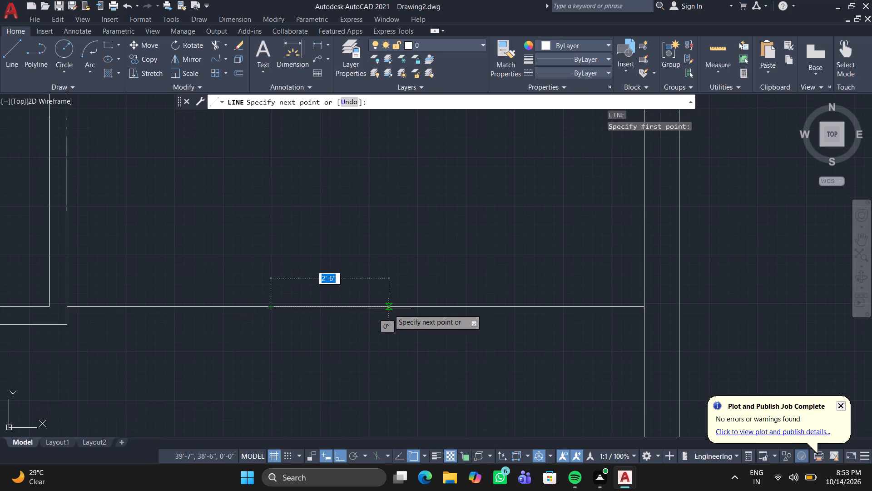
{"action": "left_click", "coordinate": [389, 309]}
{"action": "key", "text": "Escape"}
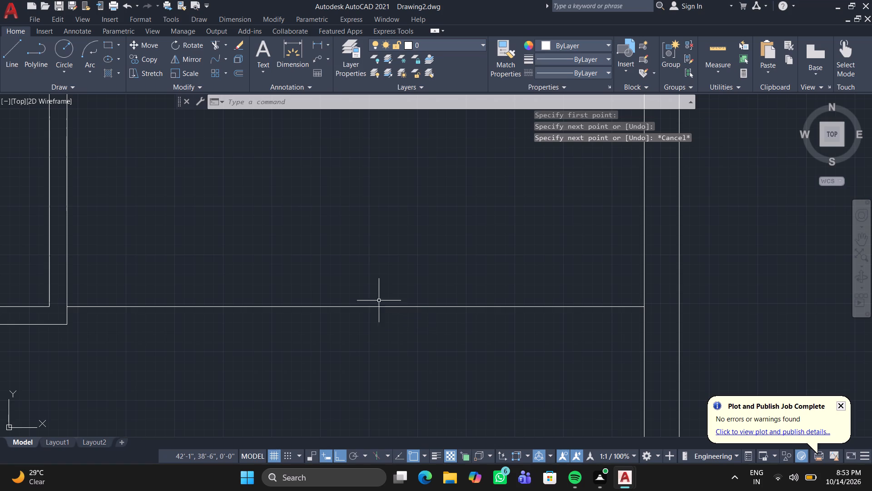
Draw a parallel horizontal line about 12'-5" long below it, from the large left room's lower-right outer corner to the right wall's inner face.
{"action": "left_click", "coordinate": [11, 45]}
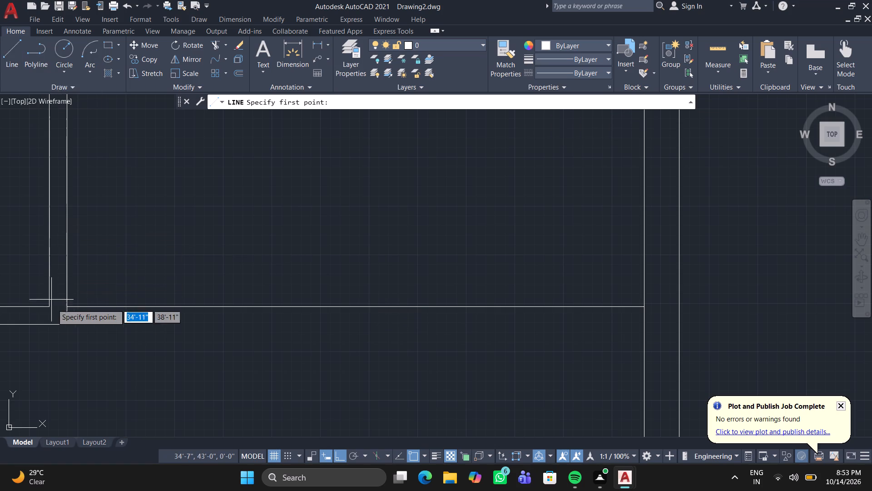
{"action": "left_click", "coordinate": [65, 327]}
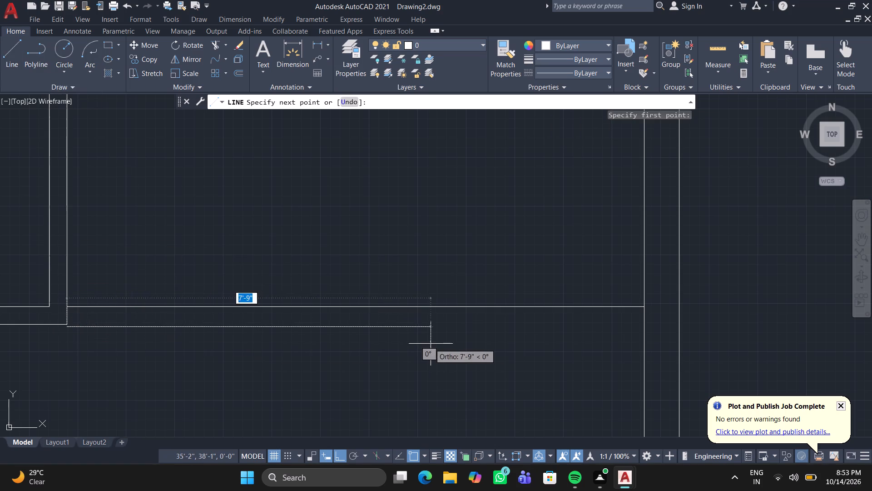
{"action": "left_click", "coordinate": [643, 327]}
{"action": "key", "text": "Return"}
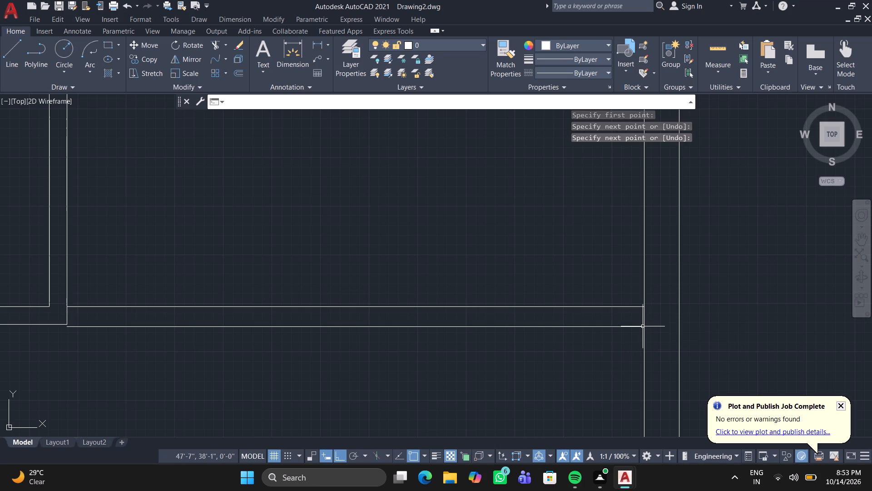
Delete the misaligned lower partition line and redraw it horizontally from the large left room's lower-right outer corner to the right wall's inner face.
{"action": "key", "text": "Escape"}
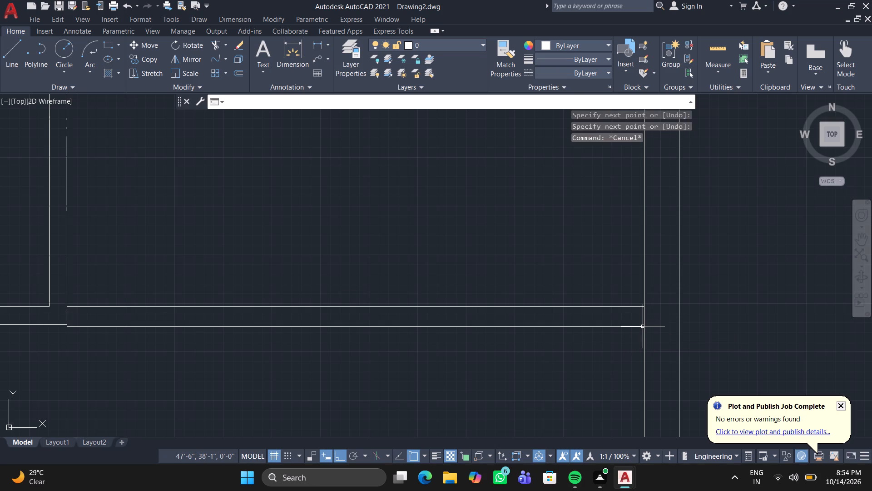
{"action": "left_click", "coordinate": [613, 327]}
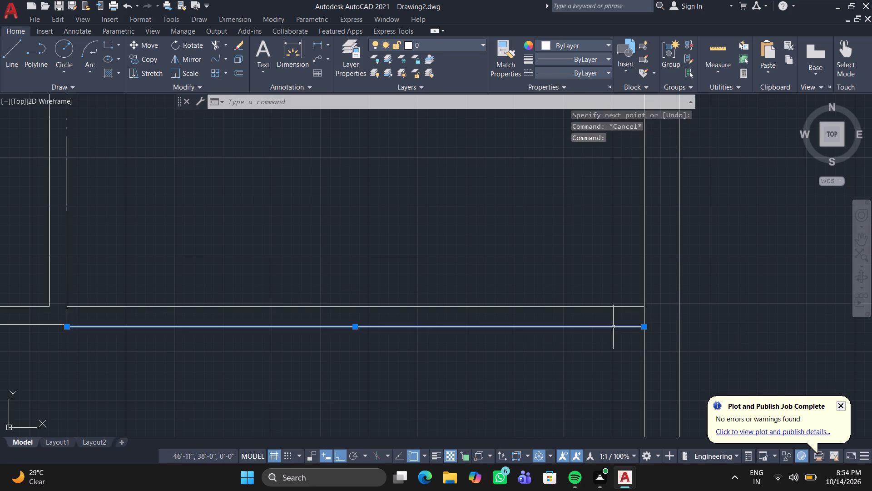
{"action": "key", "text": "Delete"}
{"action": "key", "text": "l"}
{"action": "key", "text": "Return"}
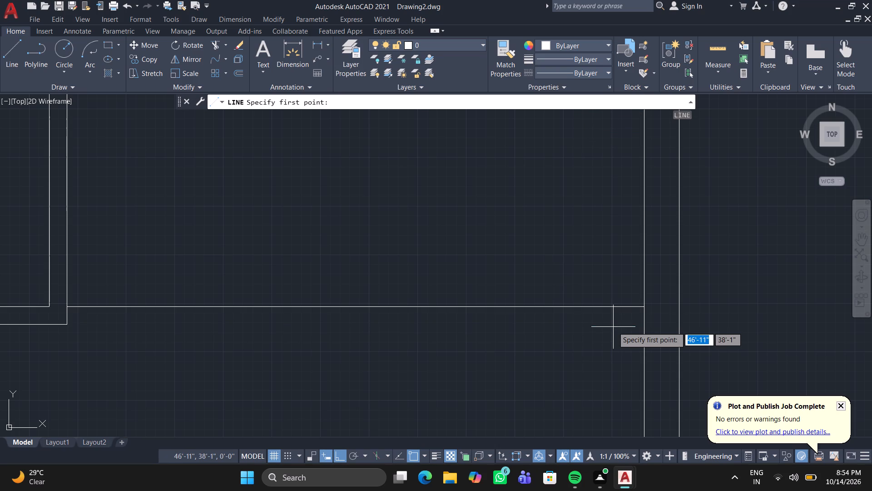
{"action": "left_click", "coordinate": [64, 323]}
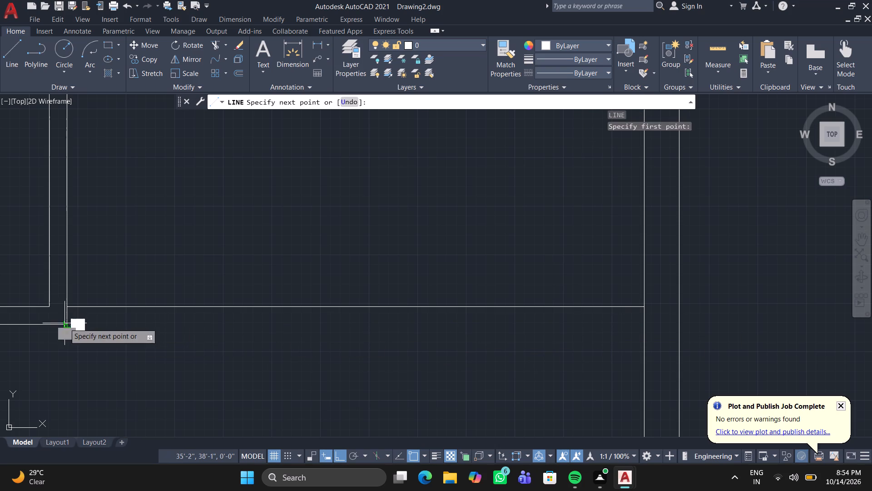
{"action": "left_click", "coordinate": [645, 322]}
{"action": "key", "text": "Return"}
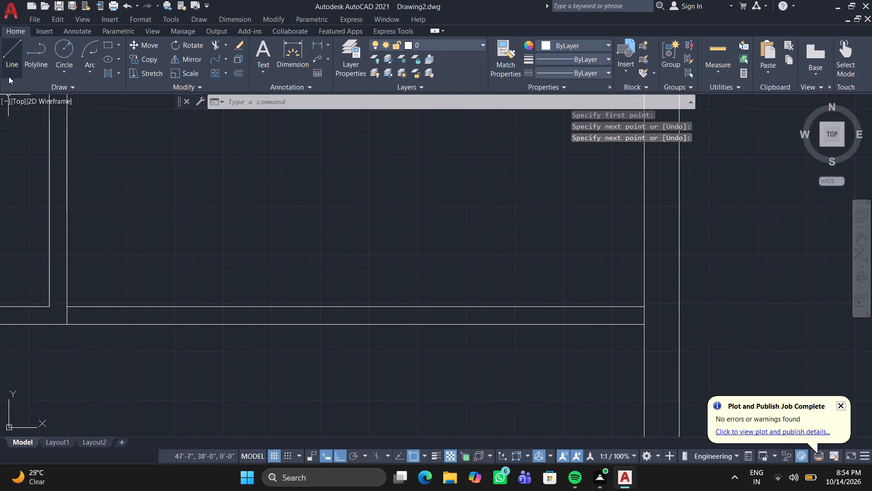
Draw a closed rectangular outline about 2'-5" wide across the right room's lower partition, near its left end, to mark an opening.
{"action": "left_click", "coordinate": [11, 45]}
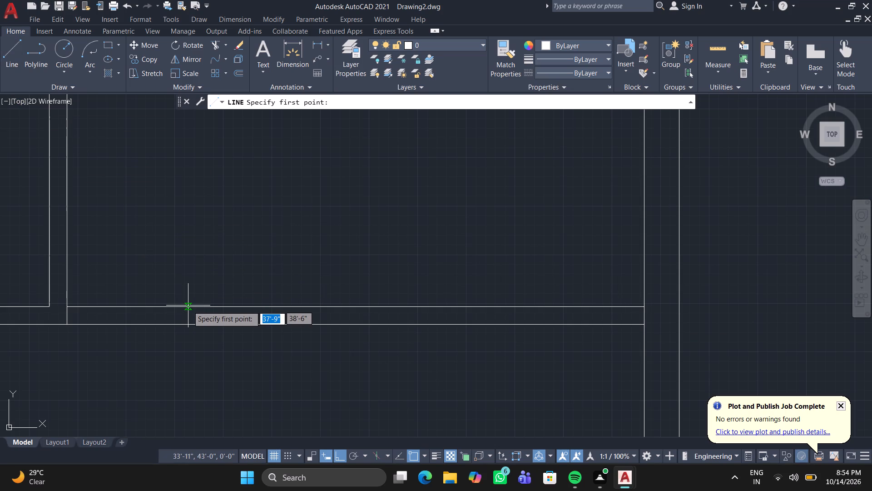
{"action": "left_click", "coordinate": [176, 304]}
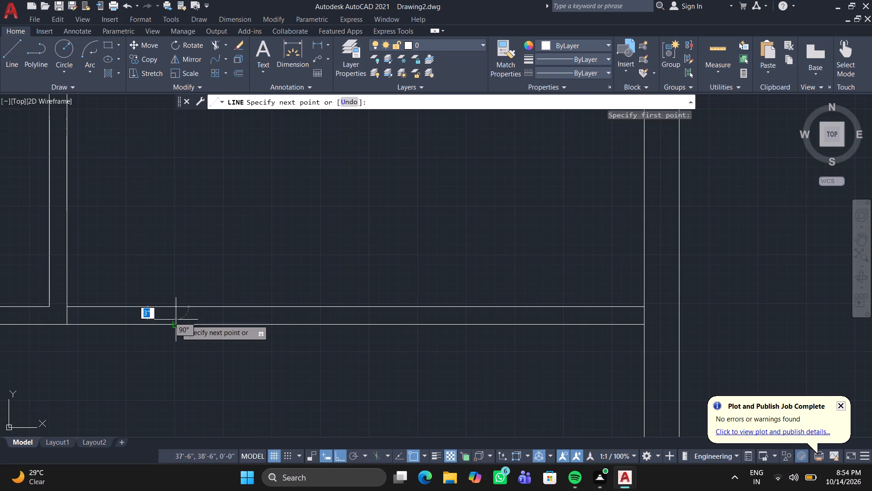
{"action": "left_click", "coordinate": [176, 322]}
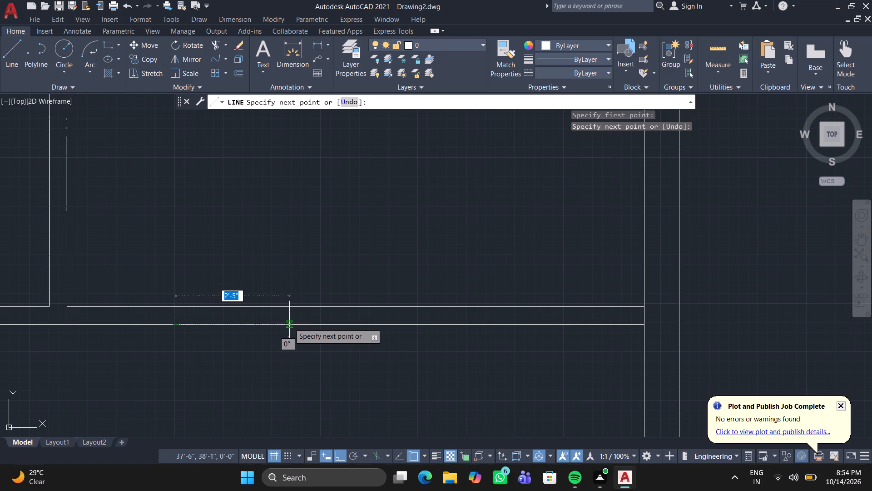
{"action": "left_click", "coordinate": [289, 323]}
{"action": "left_click", "coordinate": [292, 306]}
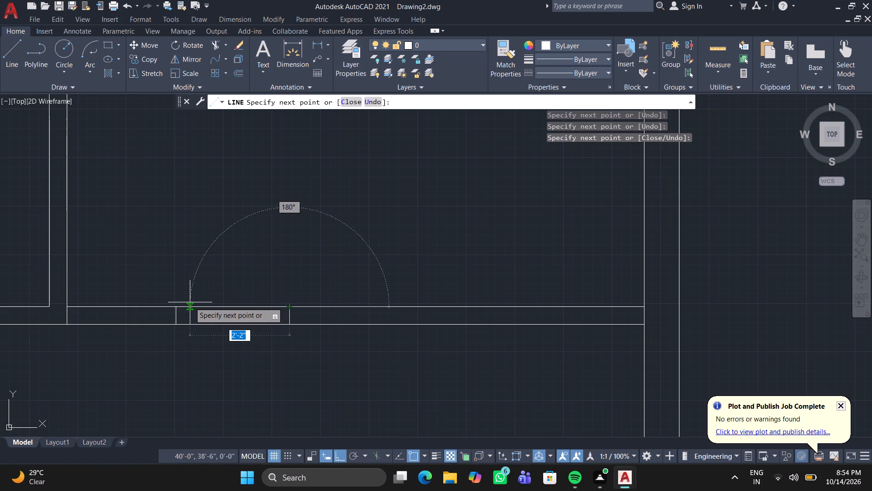
{"action": "left_click", "coordinate": [178, 306]}
{"action": "key", "text": "Return"}
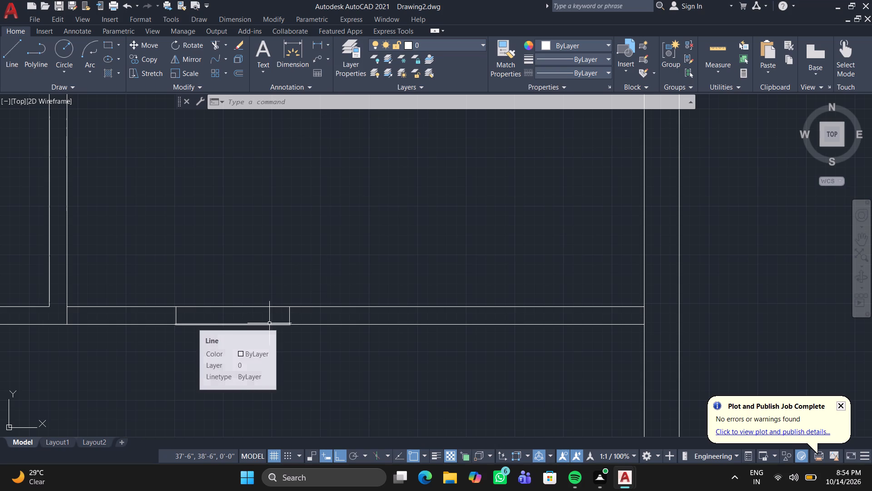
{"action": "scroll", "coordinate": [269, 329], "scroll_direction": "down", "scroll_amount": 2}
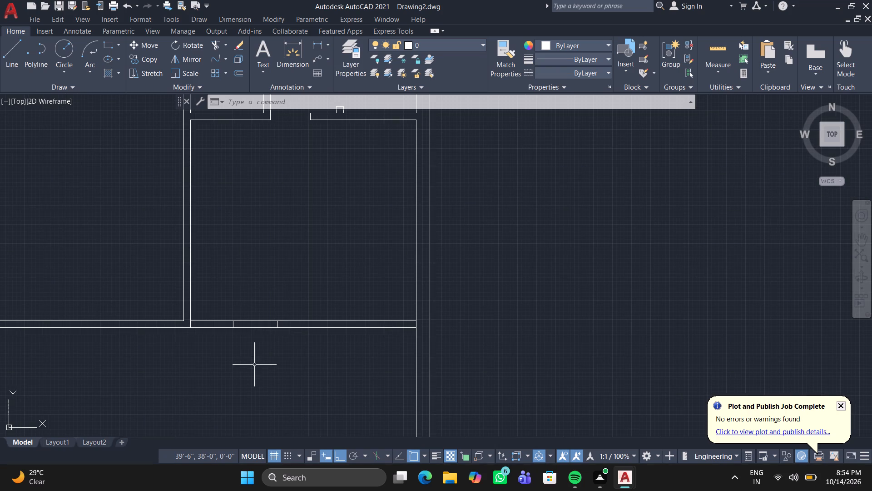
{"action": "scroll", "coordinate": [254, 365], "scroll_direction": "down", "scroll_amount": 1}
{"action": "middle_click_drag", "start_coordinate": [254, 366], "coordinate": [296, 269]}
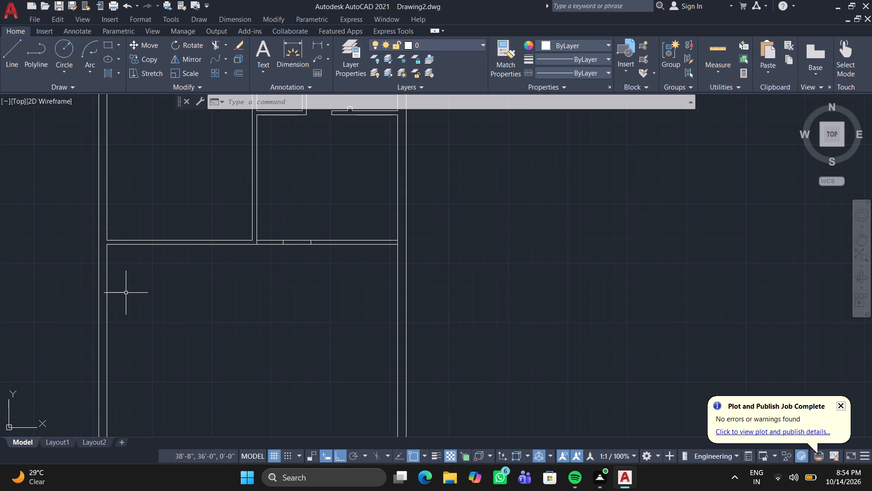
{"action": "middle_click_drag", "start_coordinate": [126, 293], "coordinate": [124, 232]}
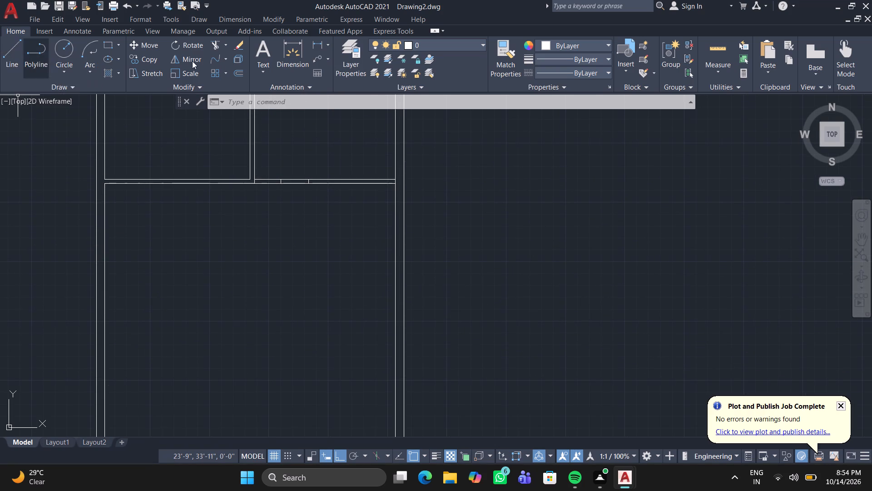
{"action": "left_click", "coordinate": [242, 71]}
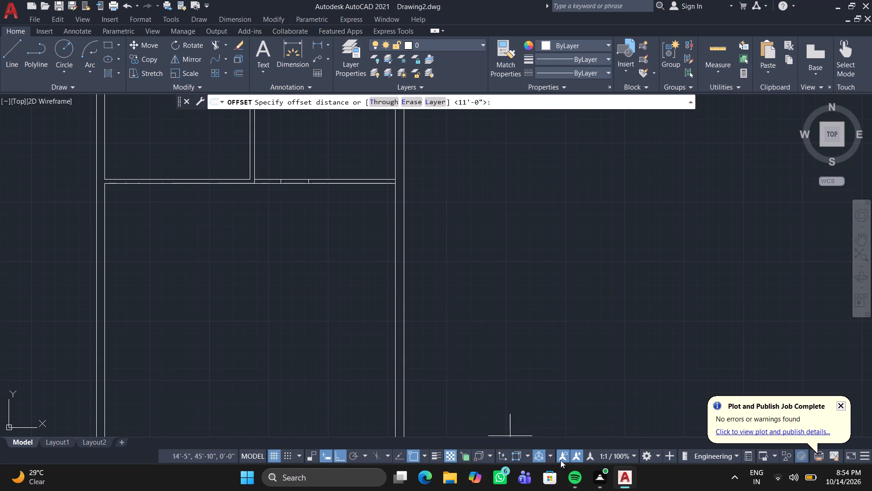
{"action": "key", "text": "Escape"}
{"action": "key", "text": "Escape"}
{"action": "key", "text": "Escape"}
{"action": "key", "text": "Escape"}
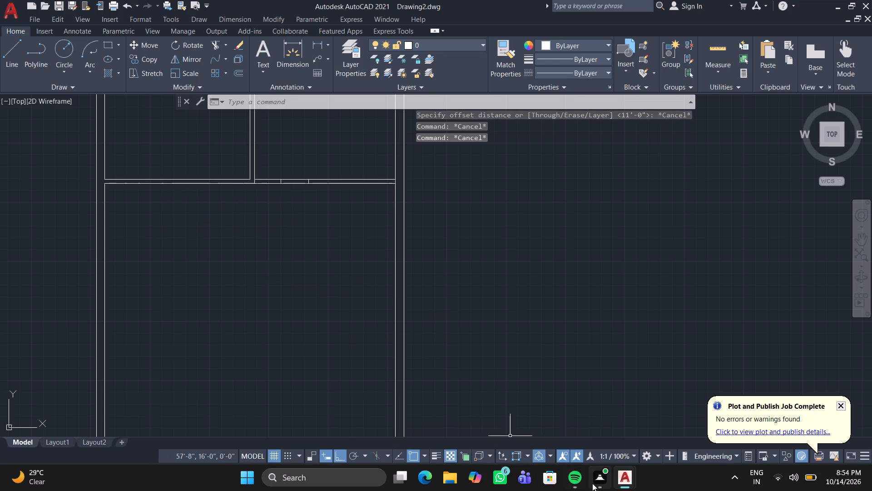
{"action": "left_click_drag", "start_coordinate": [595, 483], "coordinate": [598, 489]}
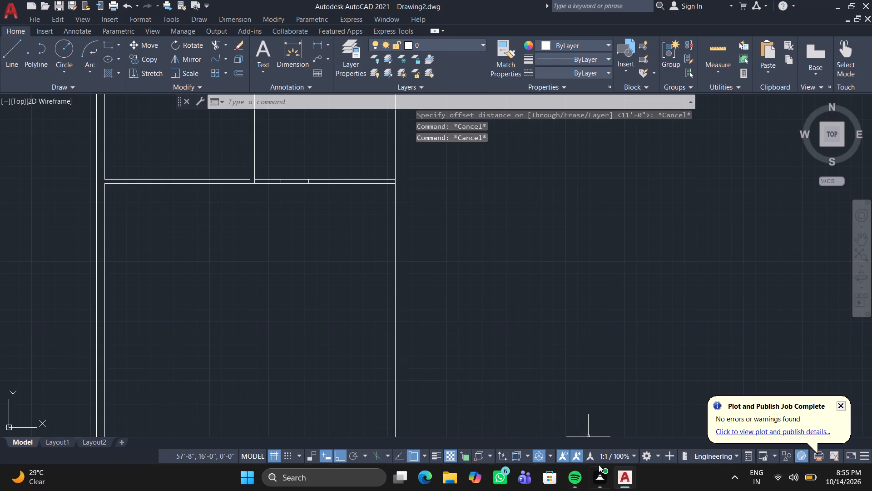
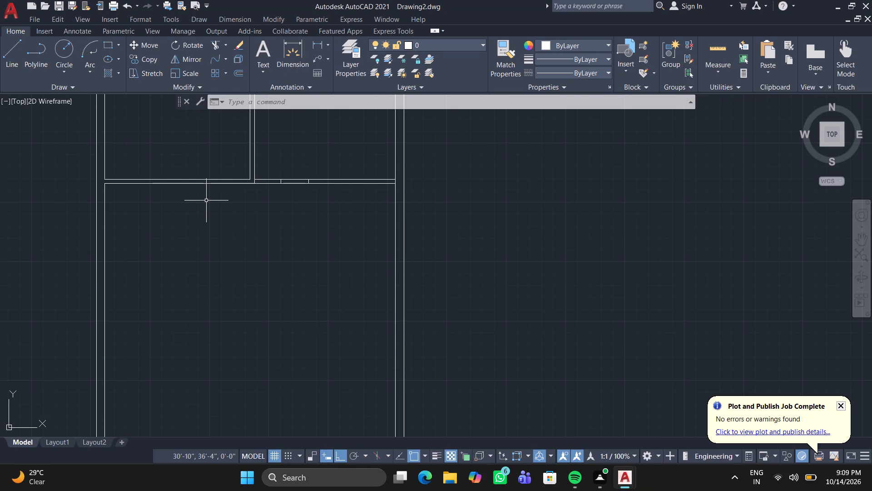
Replace the right end line of the opening in the right room's lower partition with a vertical line about 5" farther right.
{"action": "middle_click_drag", "start_coordinate": [198, 220], "coordinate": [380, 240]}
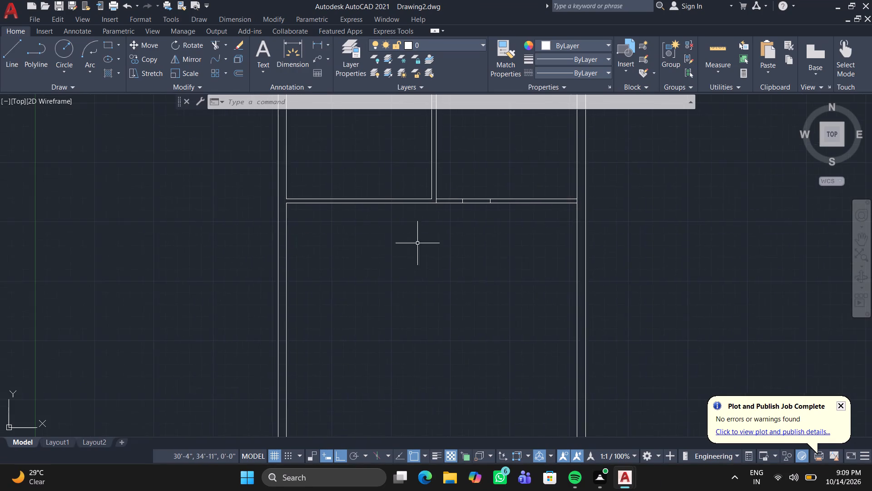
{"action": "scroll", "coordinate": [423, 230], "scroll_direction": "up", "scroll_amount": 1}
{"action": "middle_click_drag", "start_coordinate": [423, 229], "coordinate": [330, 288]}
{"action": "scroll", "coordinate": [330, 287], "scroll_direction": "down", "scroll_amount": 1}
{"action": "scroll", "coordinate": [331, 286], "scroll_direction": "up", "scroll_amount": 1}
{"action": "scroll", "coordinate": [391, 244], "scroll_direction": "up", "scroll_amount": 2}
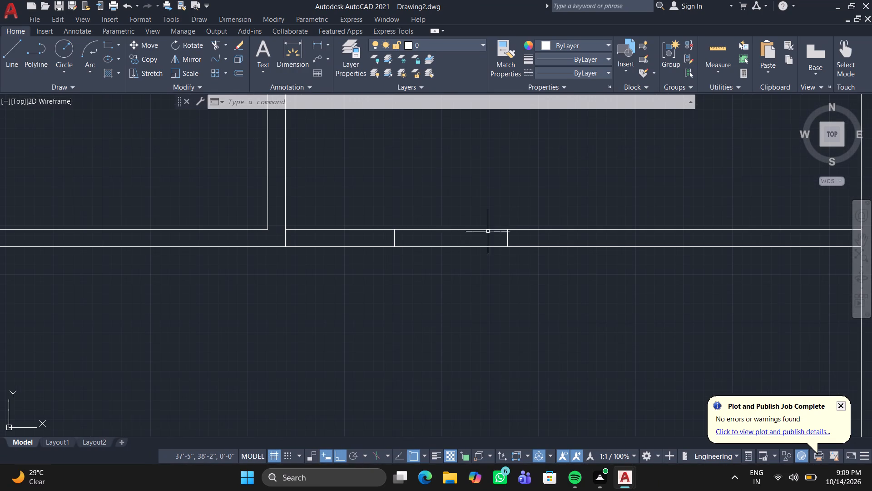
{"action": "left_click", "coordinate": [506, 237]}
{"action": "left_click", "coordinate": [506, 238]}
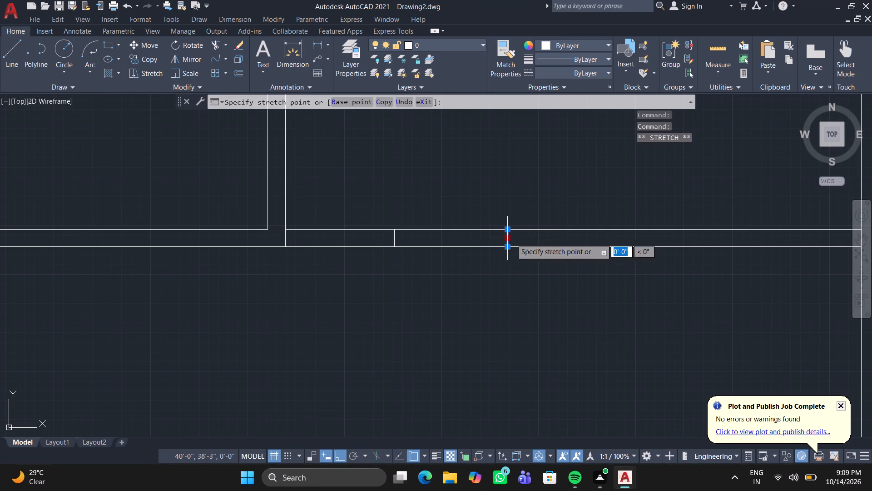
{"action": "key", "text": "Delete"}
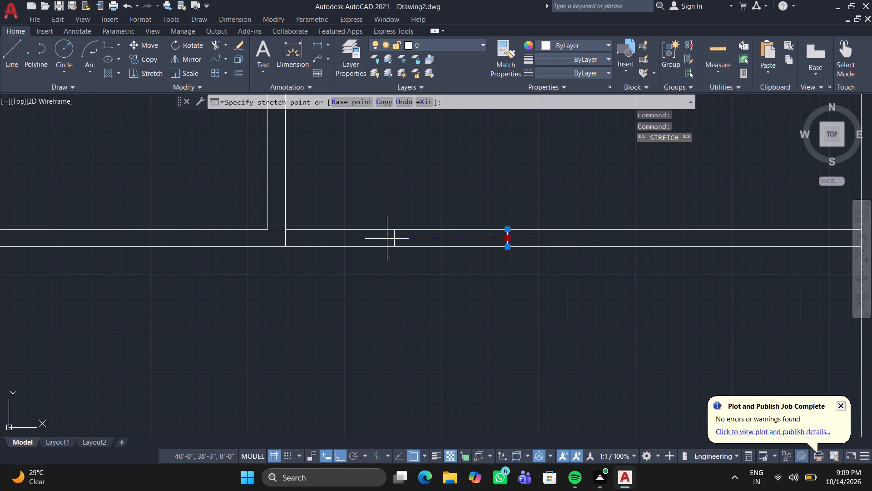
{"action": "key", "text": "Escape"}
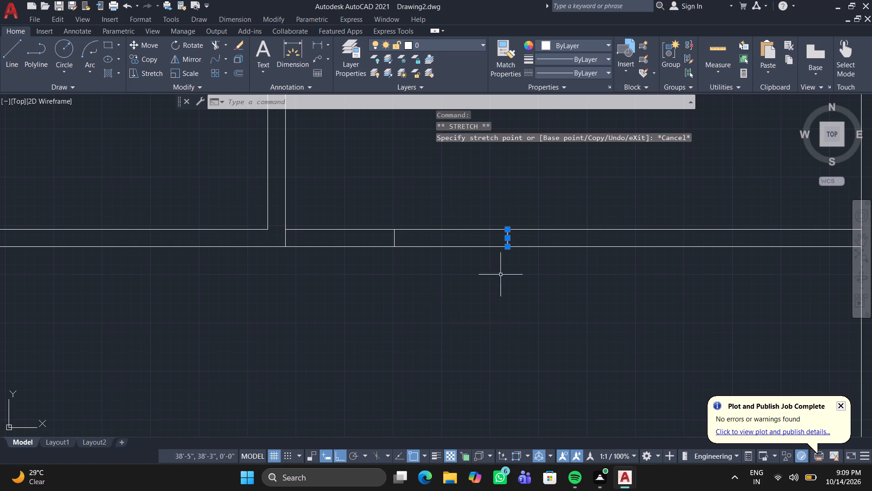
{"action": "key", "text": "Delete"}
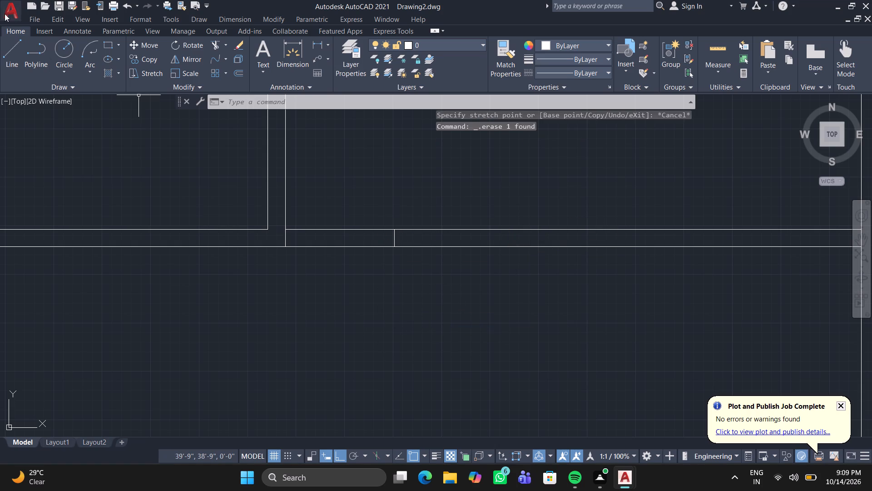
{"action": "left_click", "coordinate": [11, 45]}
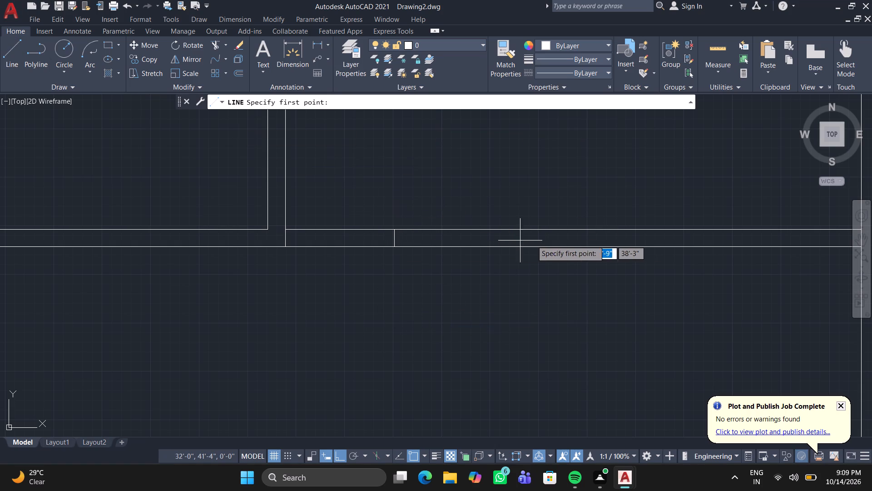
{"action": "left_click", "coordinate": [529, 247]}
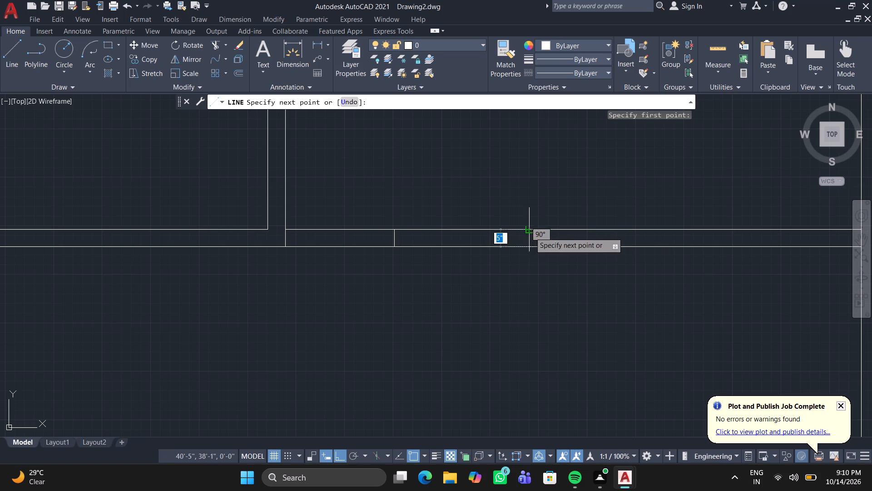
{"action": "left_click", "coordinate": [534, 231]}
{"action": "key", "text": "Escape"}
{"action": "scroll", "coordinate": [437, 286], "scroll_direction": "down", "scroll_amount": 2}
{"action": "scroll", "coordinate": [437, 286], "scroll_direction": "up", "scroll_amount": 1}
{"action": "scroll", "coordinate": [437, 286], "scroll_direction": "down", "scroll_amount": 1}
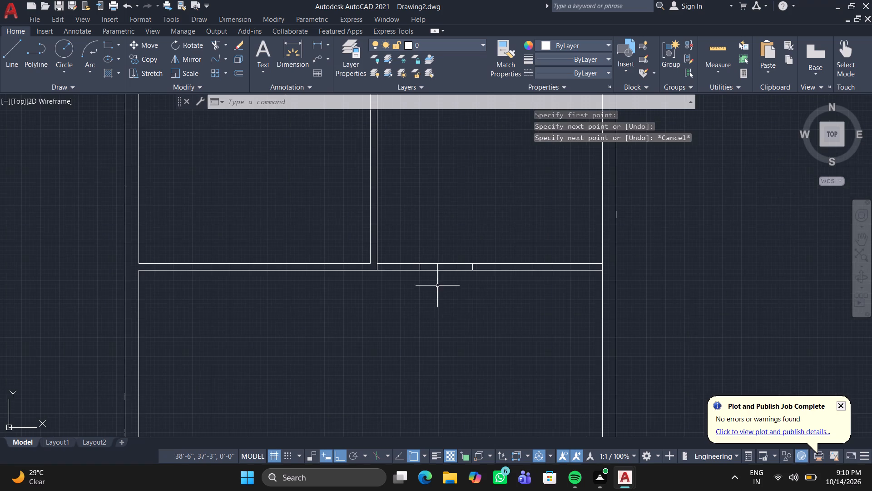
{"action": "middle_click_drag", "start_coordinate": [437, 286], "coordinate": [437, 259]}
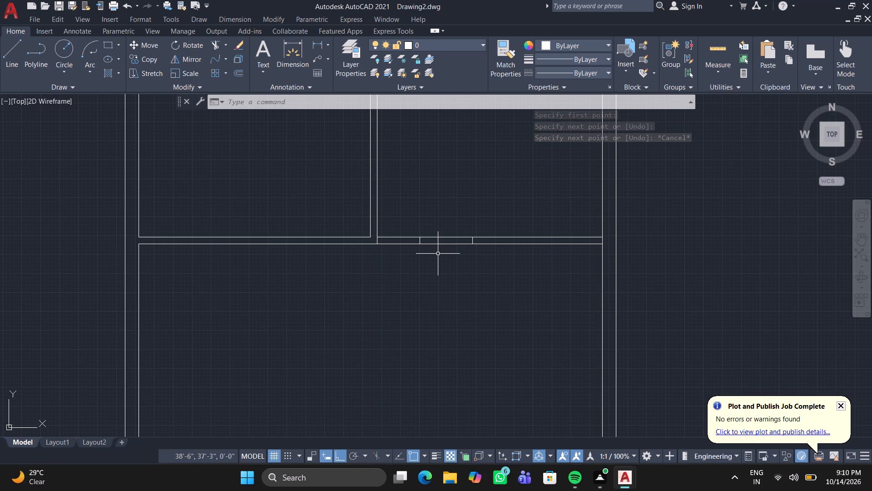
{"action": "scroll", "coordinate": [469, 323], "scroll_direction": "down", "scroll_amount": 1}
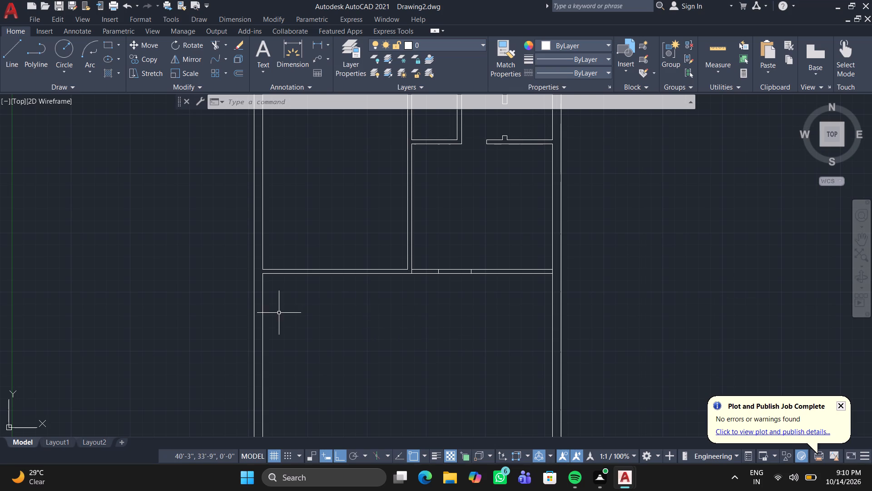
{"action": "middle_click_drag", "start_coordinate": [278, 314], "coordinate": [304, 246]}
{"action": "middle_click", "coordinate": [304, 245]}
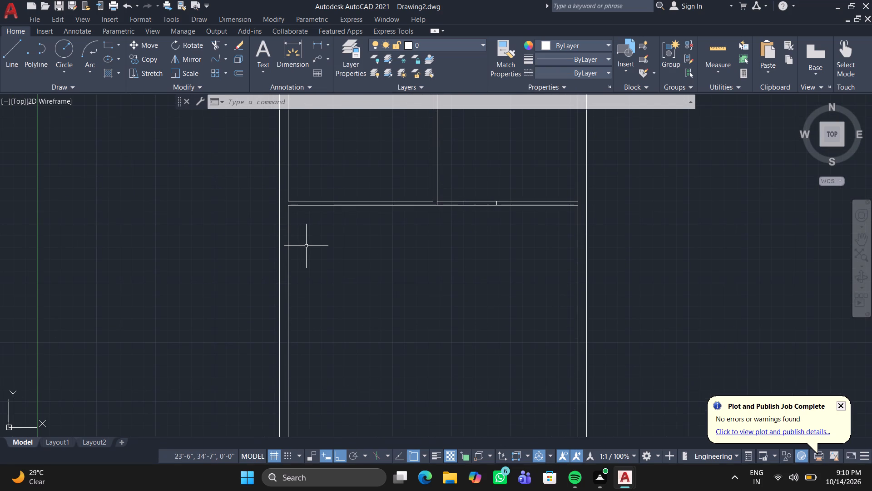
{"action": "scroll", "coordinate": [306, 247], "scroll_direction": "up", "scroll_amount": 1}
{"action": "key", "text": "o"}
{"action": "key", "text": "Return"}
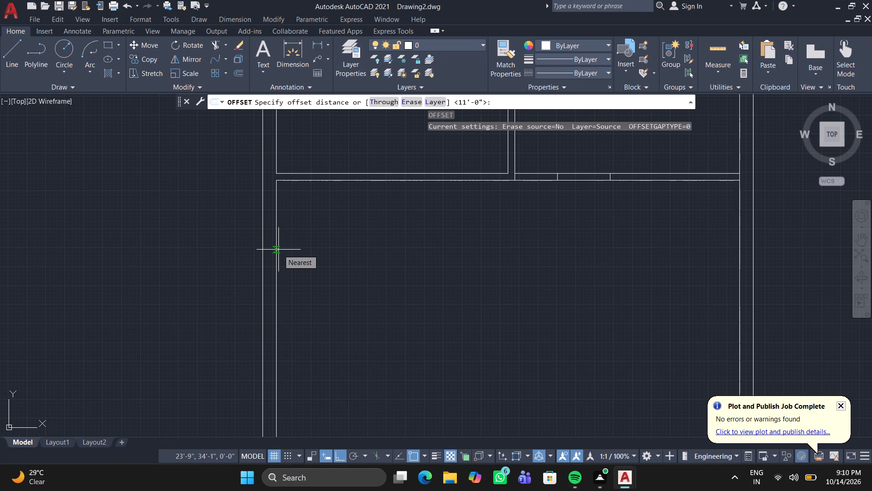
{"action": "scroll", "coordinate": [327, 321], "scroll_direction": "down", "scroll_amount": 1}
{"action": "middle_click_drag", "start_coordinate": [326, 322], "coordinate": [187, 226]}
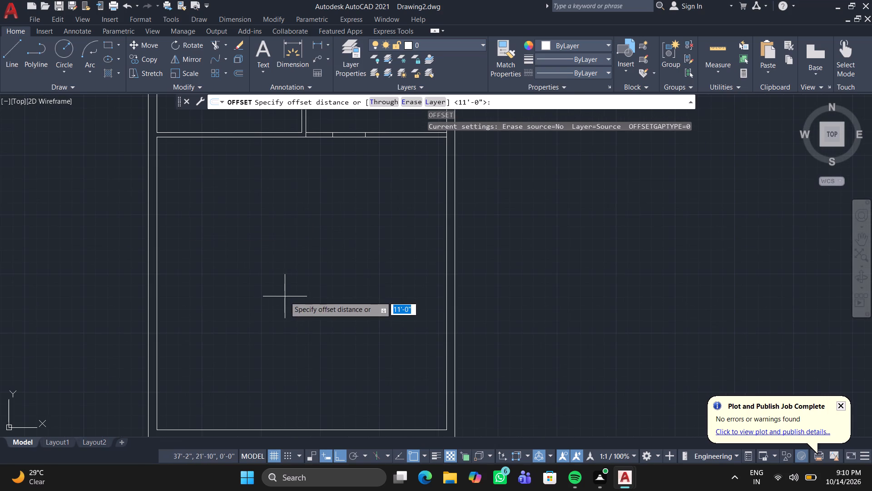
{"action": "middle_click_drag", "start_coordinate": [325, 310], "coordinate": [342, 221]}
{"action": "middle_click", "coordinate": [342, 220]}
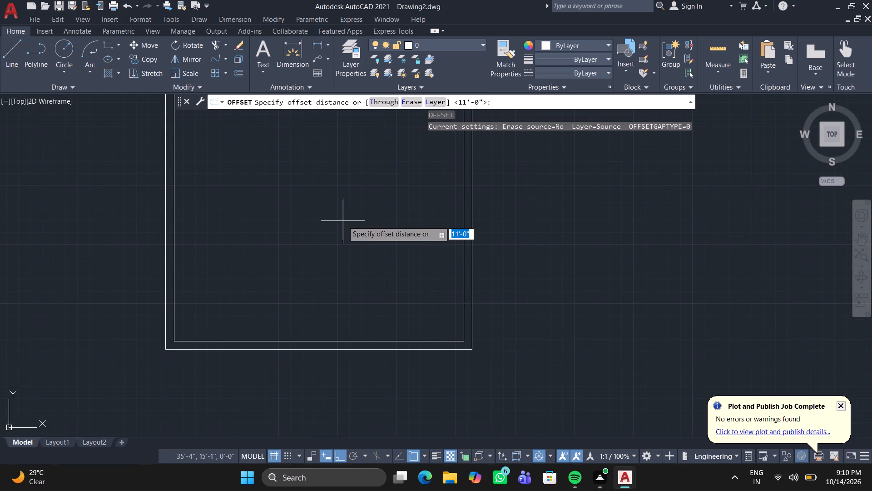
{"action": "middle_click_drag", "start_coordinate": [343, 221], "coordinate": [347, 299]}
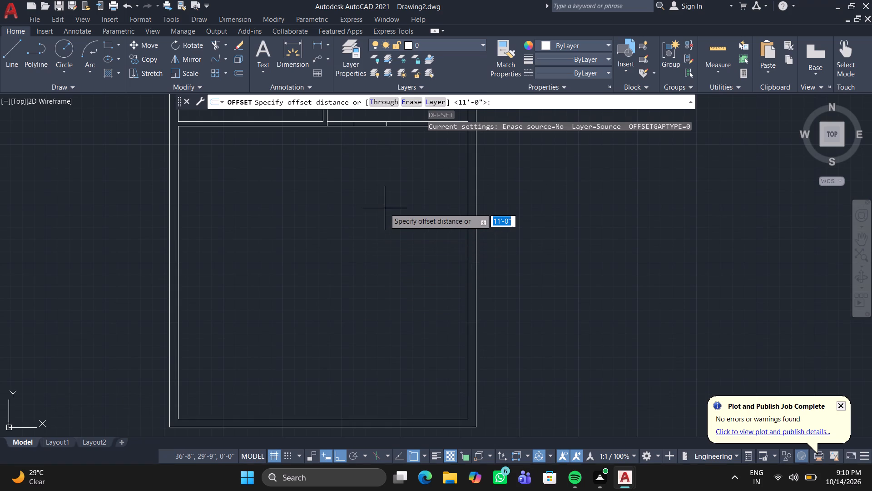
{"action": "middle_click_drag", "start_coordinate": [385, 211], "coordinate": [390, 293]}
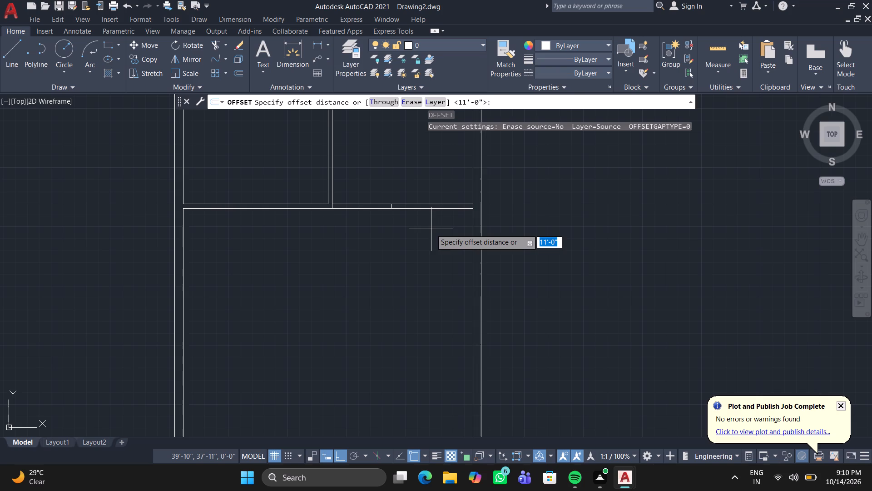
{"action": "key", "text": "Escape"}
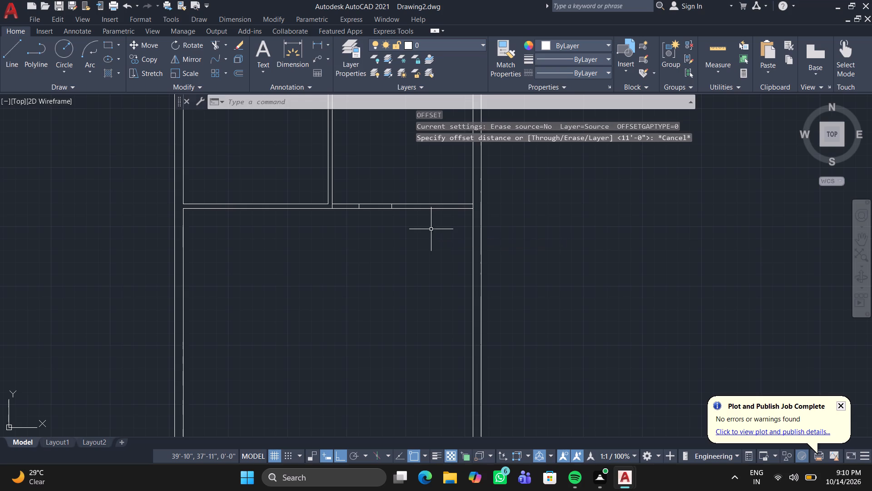
Draw a 2' horizontal line outward through the right wall from its inner-face intersection with the partition's lower line.
{"action": "left_click", "coordinate": [9, 45]}
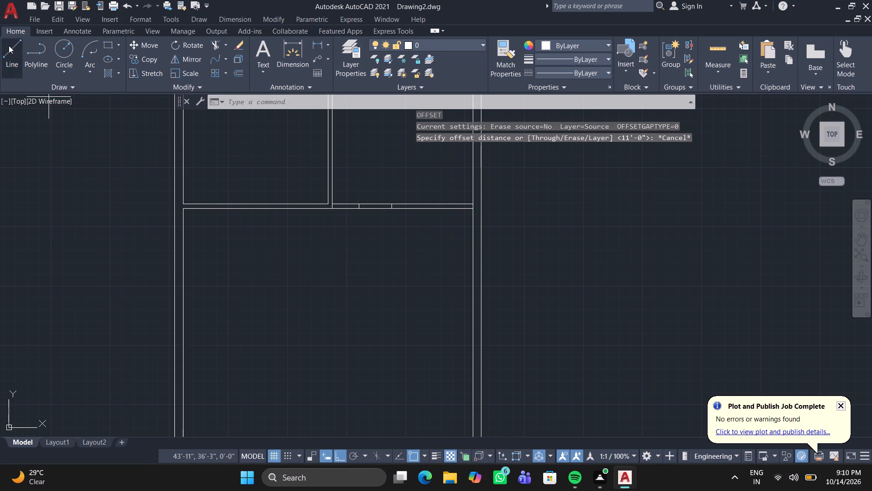
{"action": "scroll", "coordinate": [462, 187], "scroll_direction": "up", "scroll_amount": 1}
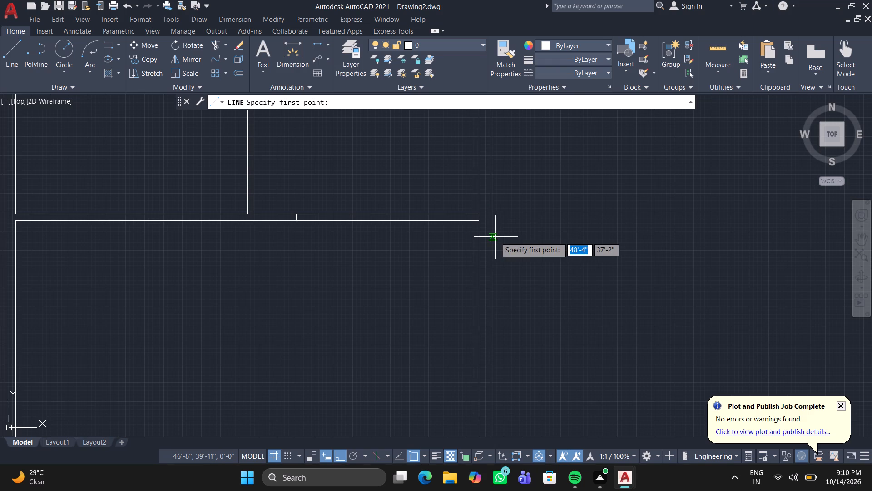
{"action": "left_click", "coordinate": [479, 221]}
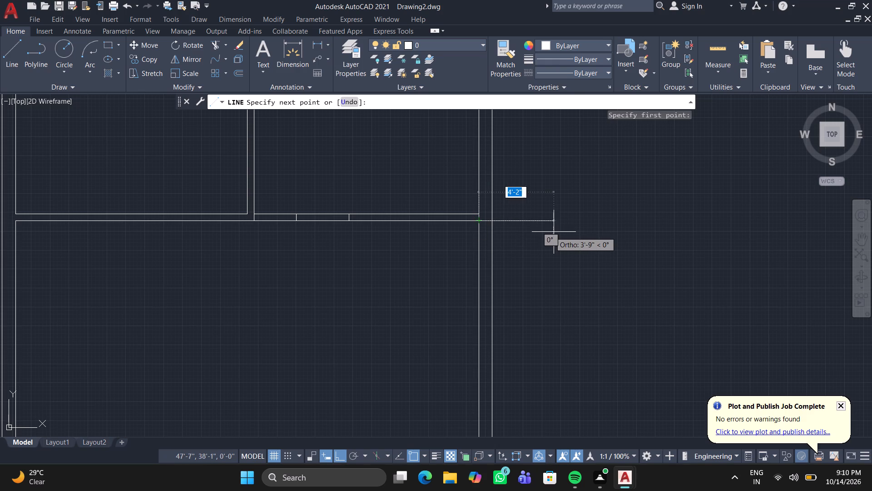
{"action": "key", "text": "3"}
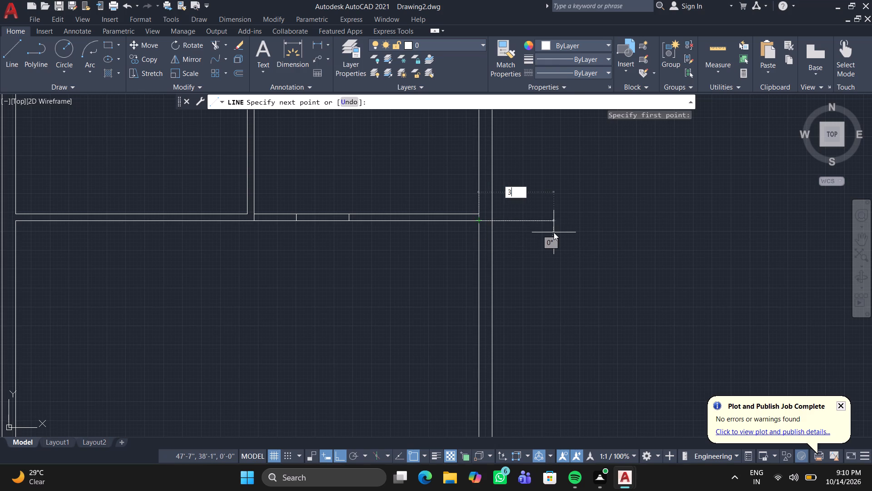
{"action": "key", "text": "BackSpace"}
{"action": "type", "text": "2'"}
{"action": "key", "text": "Return"}
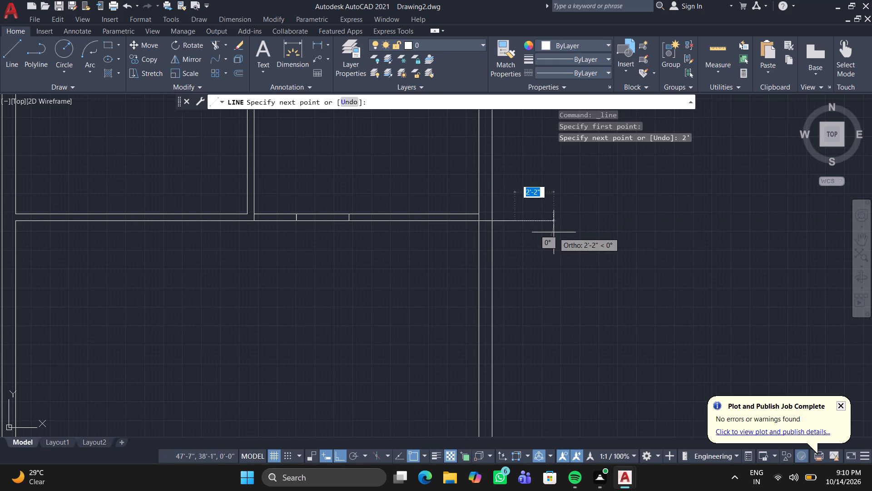
{"action": "key", "text": "Return"}
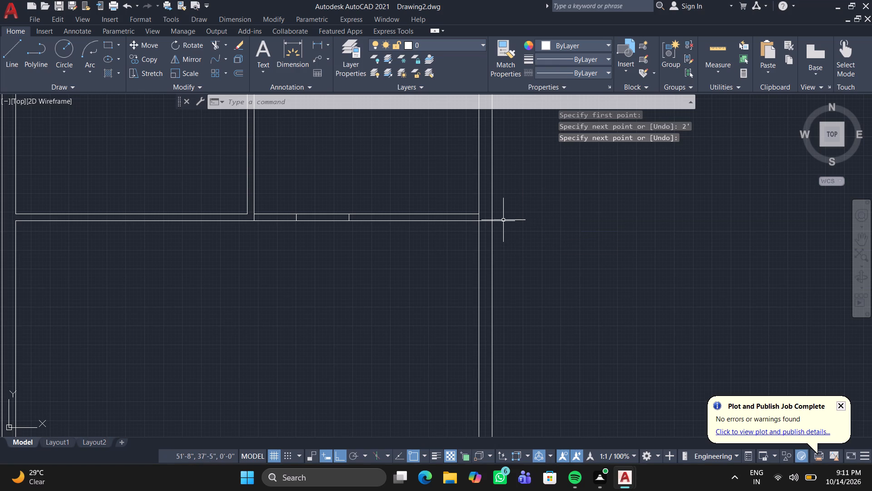
Continue the extension 2' outward, turn up 4.5", and close it back to the partition's upper line at the right wall's inner face.
{"action": "key", "text": "l"}
{"action": "key", "text": "Return"}
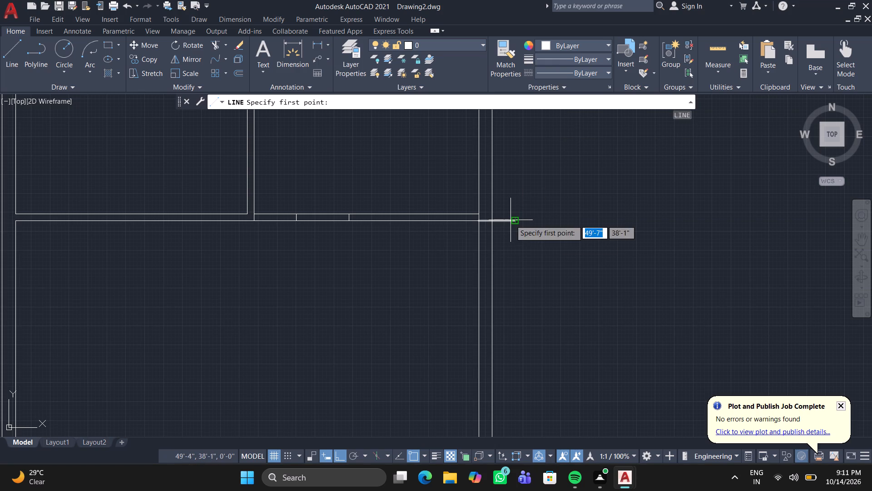
{"action": "left_click", "coordinate": [519, 220]}
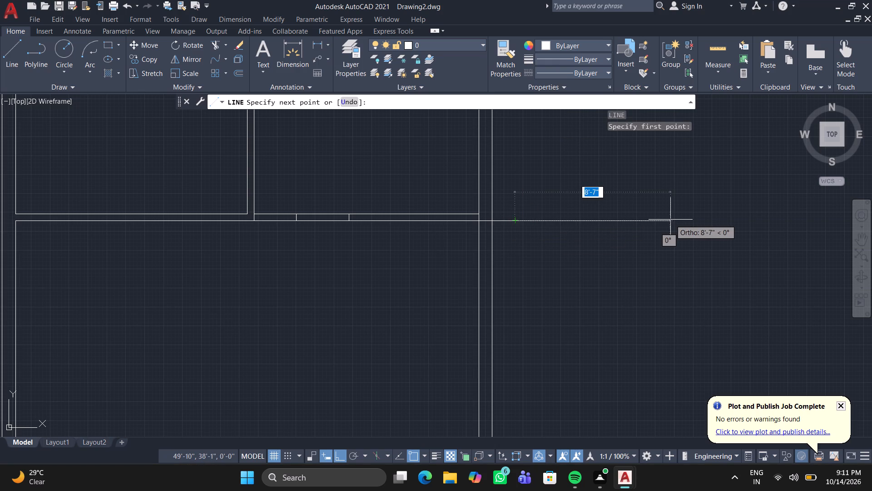
{"action": "type", "text": "2'"}
{"action": "key", "text": "Return"}
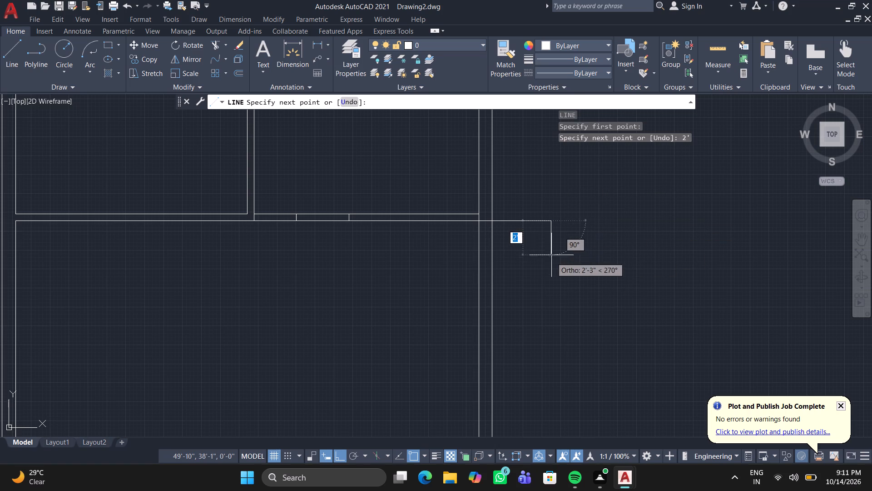
{"action": "type", "text": "4.5\""}
{"action": "key", "text": "Return"}
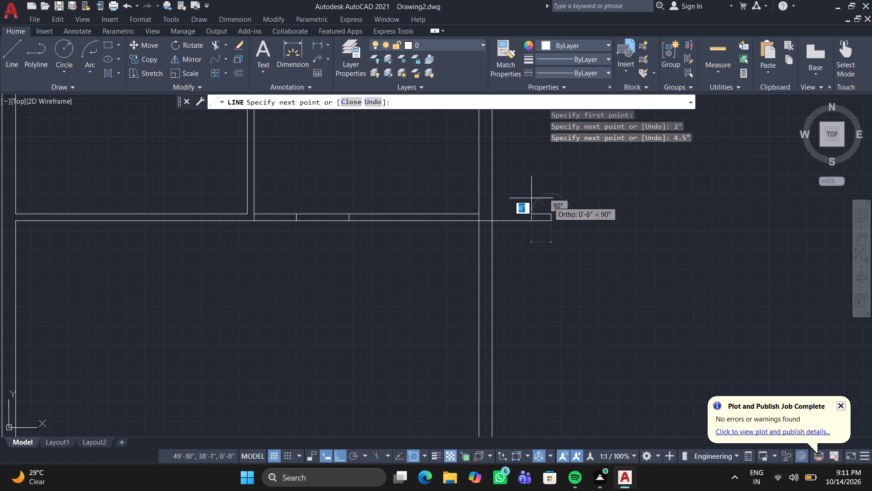
{"action": "scroll", "coordinate": [481, 220], "scroll_direction": "up", "scroll_amount": 4}
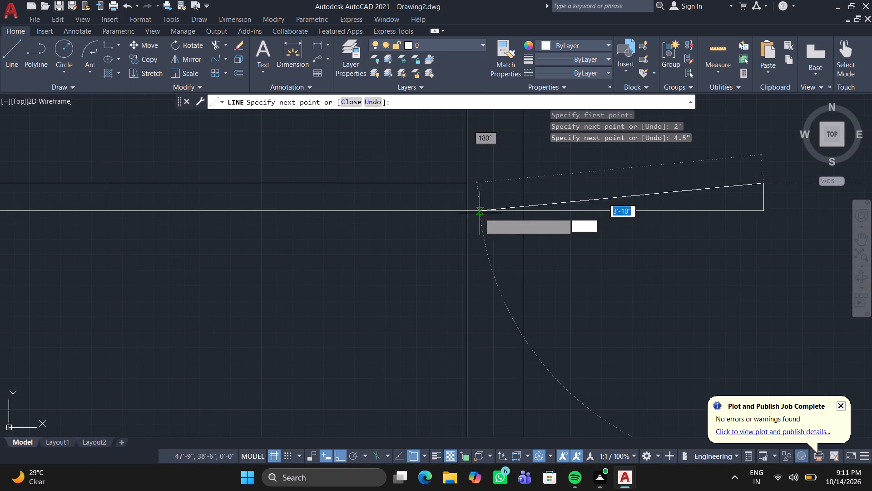
{"action": "left_click", "coordinate": [470, 186]}
{"action": "key", "text": "Escape"}
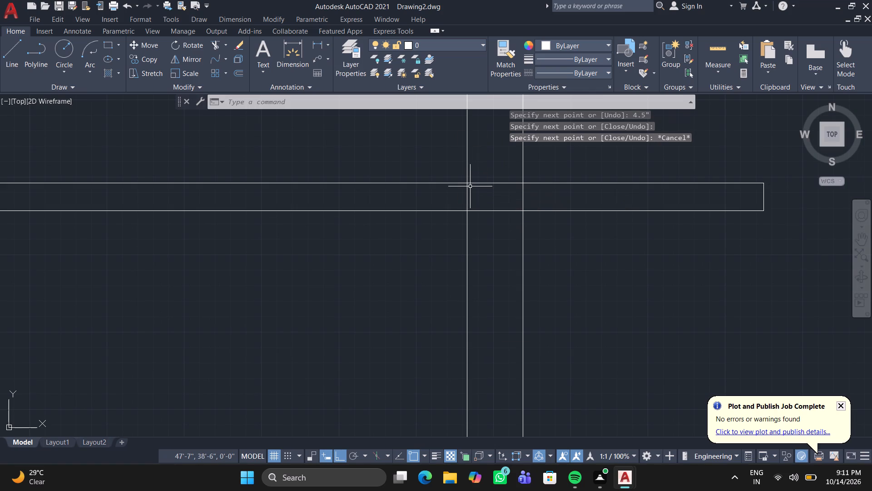
Trim the upper extension line between the right wall's faces and both wall-face lines between the extended partition's edges.
{"action": "type", "text": "TR"}
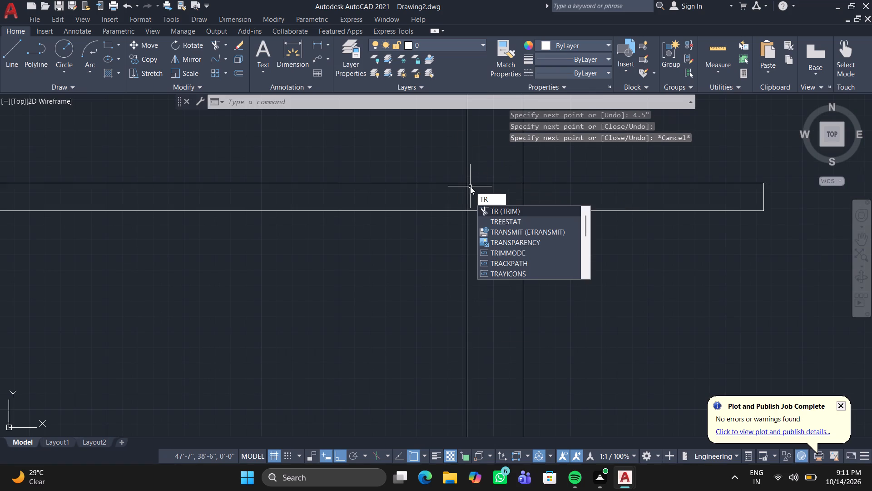
{"action": "key", "text": "Return"}
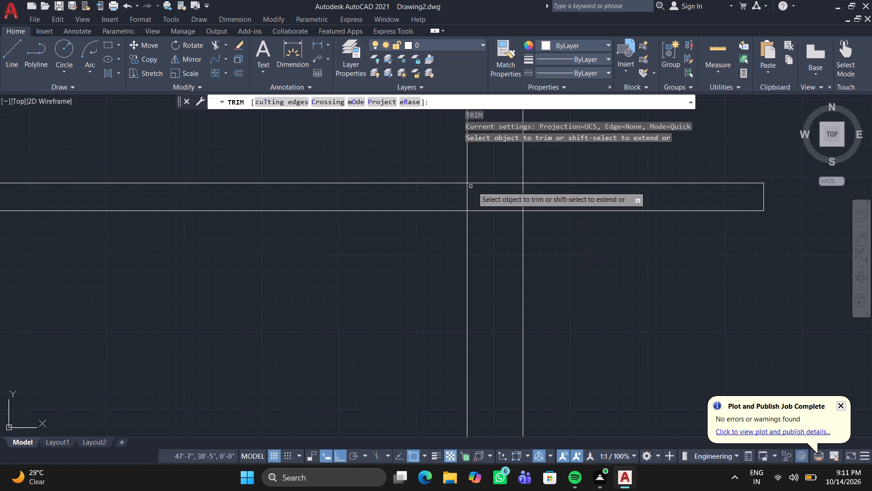
{"action": "left_click_drag", "start_coordinate": [498, 177], "coordinate": [502, 193]}
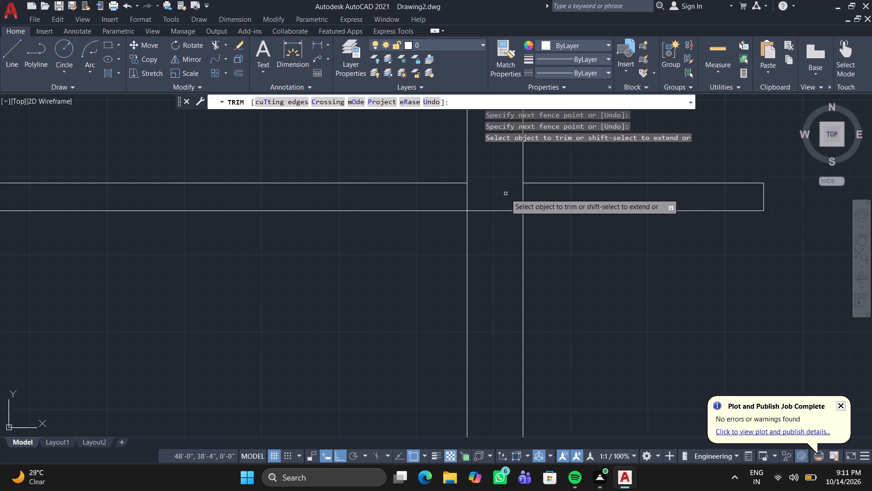
{"action": "left_click", "coordinate": [533, 195]}
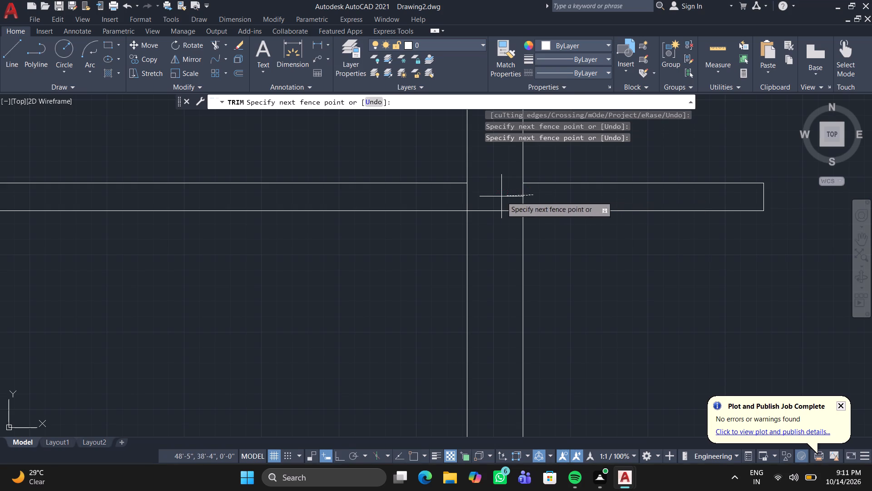
{"action": "left_click", "coordinate": [440, 197]}
{"action": "key", "text": "Escape"}
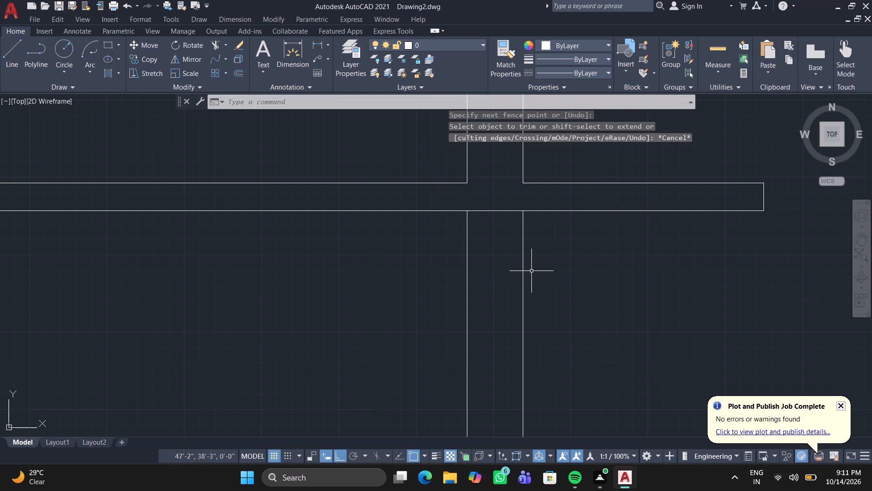
Delete the right wall's outer-face line below the extended lower partition.
{"action": "left_click", "coordinate": [524, 274]}
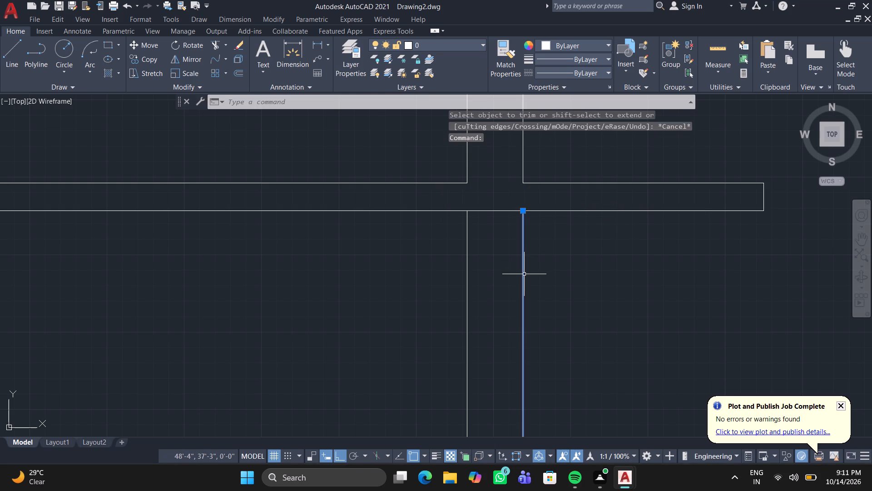
{"action": "key", "text": "Delete"}
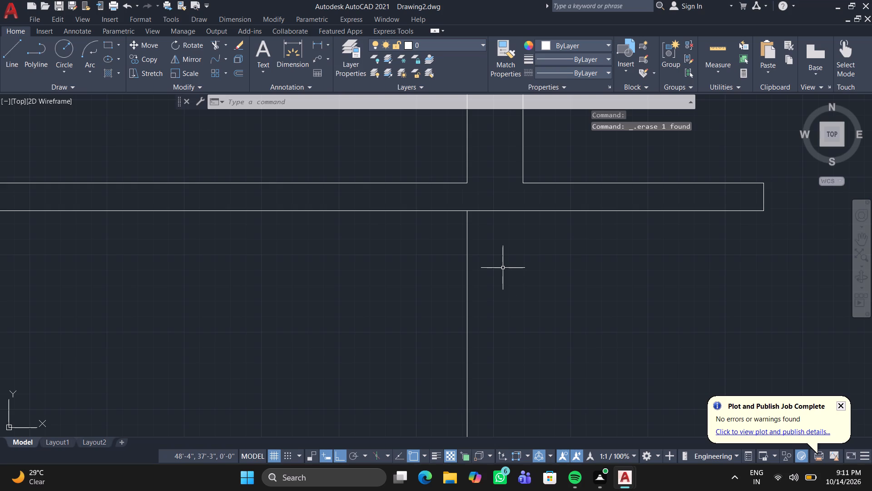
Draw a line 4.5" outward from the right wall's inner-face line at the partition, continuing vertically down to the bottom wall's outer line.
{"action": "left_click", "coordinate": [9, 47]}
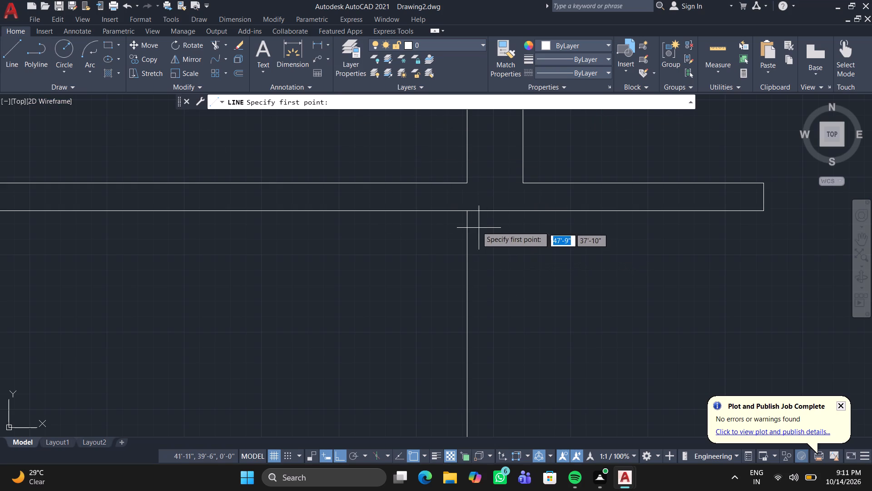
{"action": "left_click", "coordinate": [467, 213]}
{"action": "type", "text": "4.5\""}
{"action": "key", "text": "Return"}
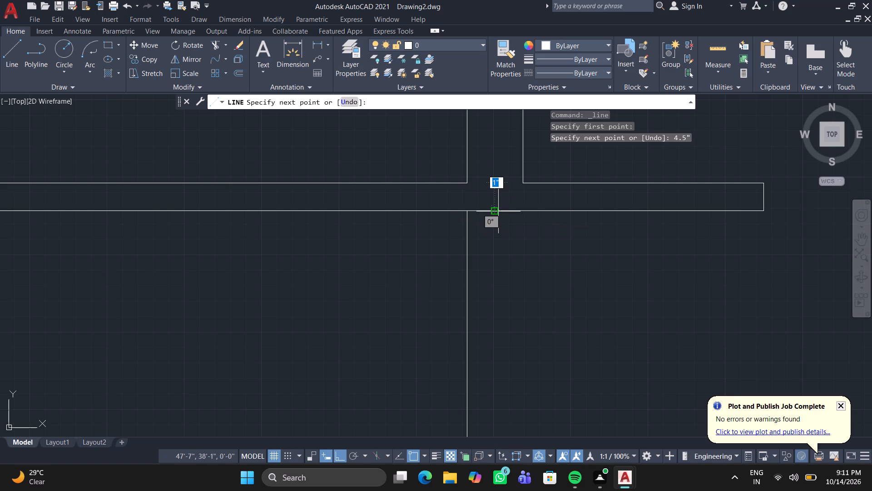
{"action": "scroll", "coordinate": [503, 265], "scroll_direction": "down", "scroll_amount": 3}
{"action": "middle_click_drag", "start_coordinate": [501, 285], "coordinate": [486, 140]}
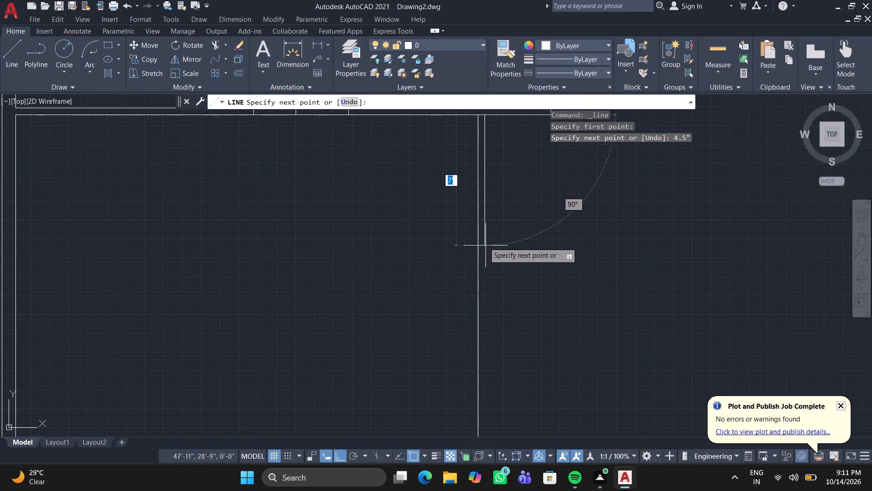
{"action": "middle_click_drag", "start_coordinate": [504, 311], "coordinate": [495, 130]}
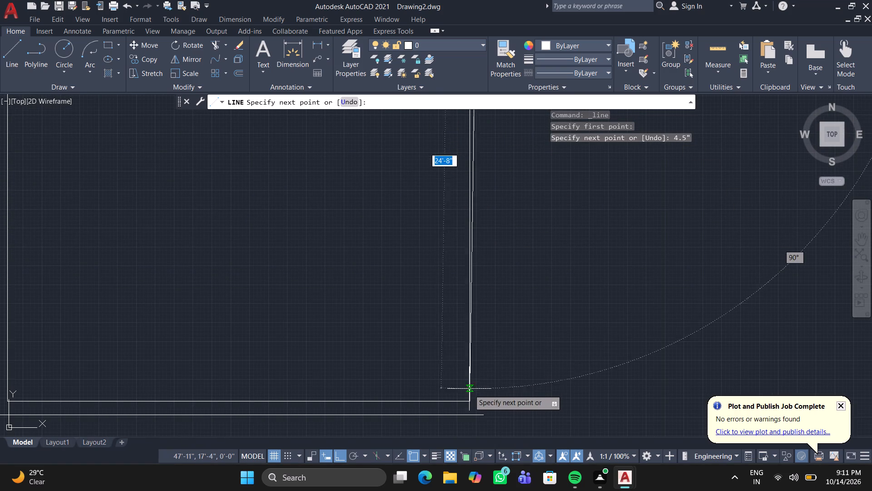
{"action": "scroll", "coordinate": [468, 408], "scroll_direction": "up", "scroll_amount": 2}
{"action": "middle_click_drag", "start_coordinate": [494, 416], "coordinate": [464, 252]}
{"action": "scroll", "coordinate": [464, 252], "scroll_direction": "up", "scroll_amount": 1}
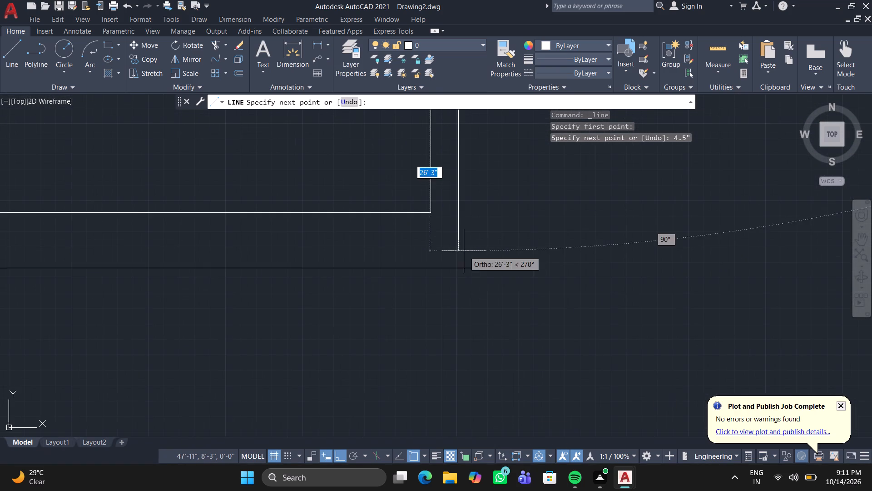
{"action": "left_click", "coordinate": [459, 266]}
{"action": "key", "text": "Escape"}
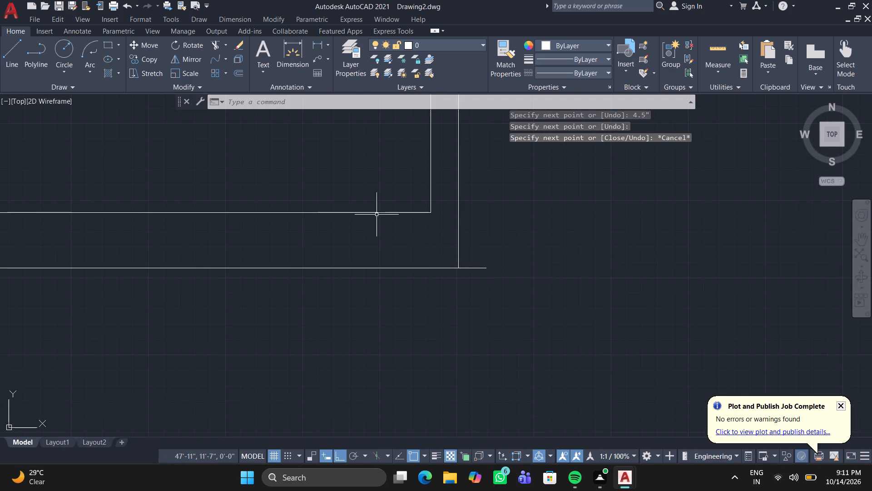
Trim away both vertical lines of the right wall below the extended partition.
{"action": "scroll", "coordinate": [342, 190], "scroll_direction": "down", "scroll_amount": 4}
{"action": "middle_click_drag", "start_coordinate": [341, 150], "coordinate": [446, 398]}
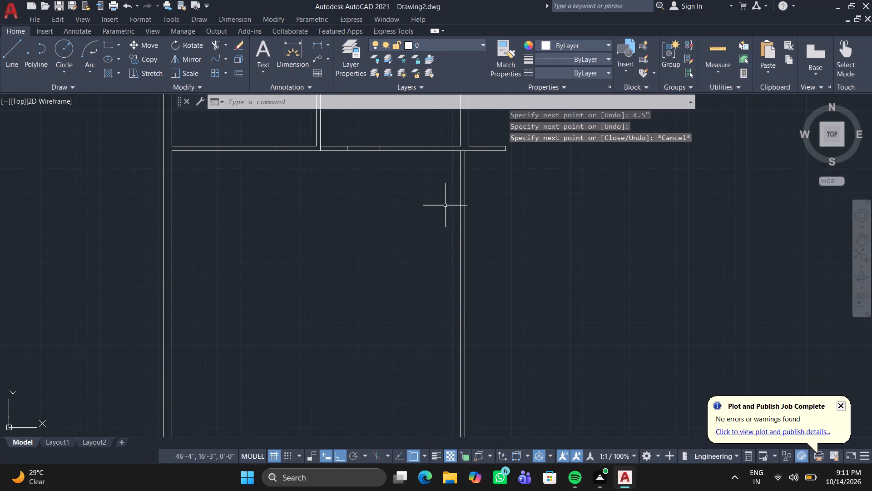
{"action": "scroll", "coordinate": [454, 159], "scroll_direction": "up", "scroll_amount": 4}
{"action": "middle_click_drag", "start_coordinate": [454, 159], "coordinate": [436, 179]}
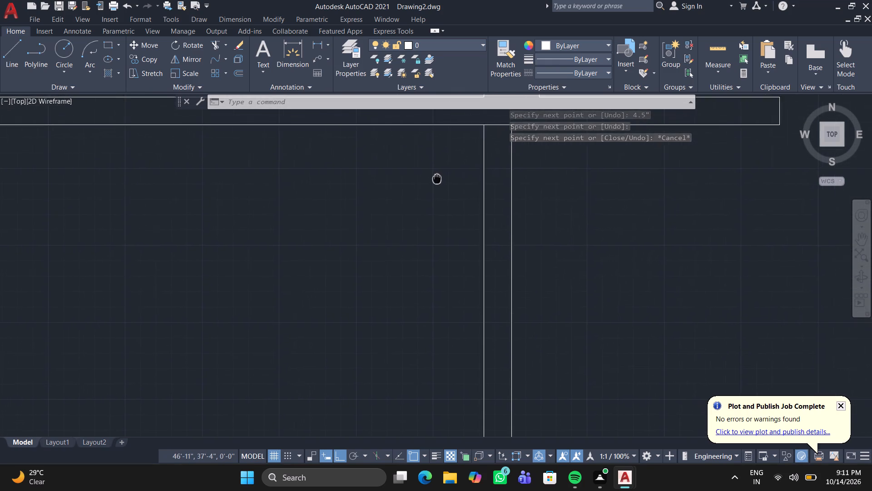
{"action": "middle_click_drag", "start_coordinate": [436, 179], "coordinate": [409, 259]}
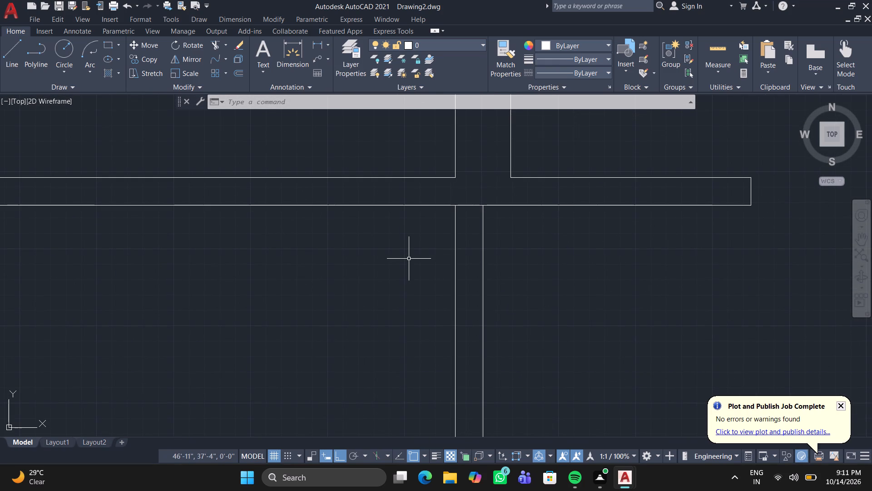
{"action": "left_click", "coordinate": [439, 193]}
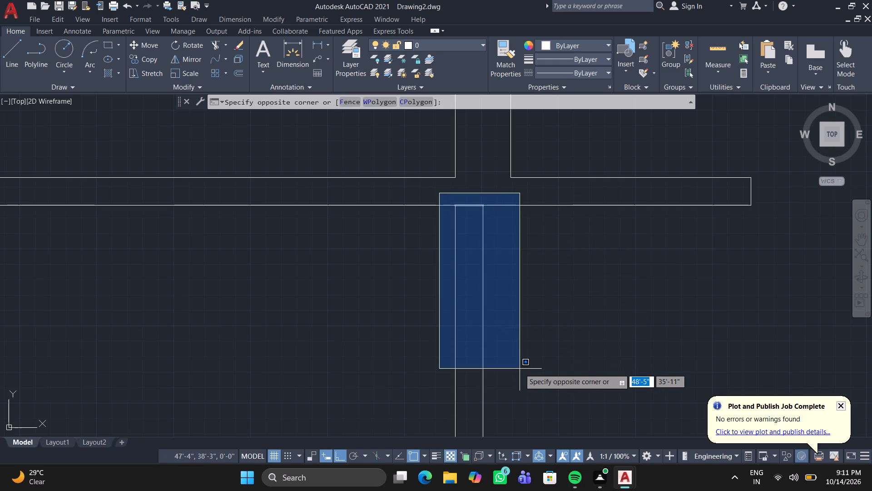
{"action": "key", "text": "Escape"}
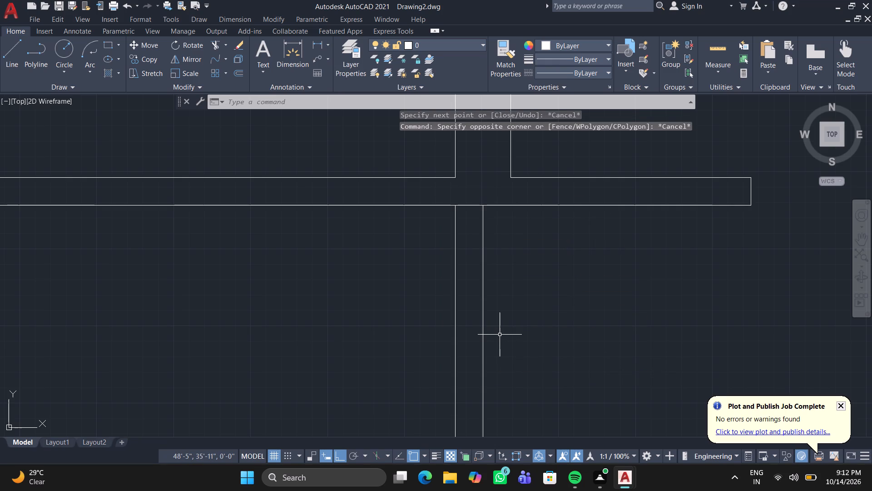
{"action": "key", "text": "l"}
{"action": "key", "text": "Escape"}
{"action": "type", "text": "TR"}
{"action": "key", "text": "shift+Return"}
{"action": "left_click_drag", "start_coordinate": [505, 312], "coordinate": [369, 312]}
{"action": "key", "text": "Escape"}
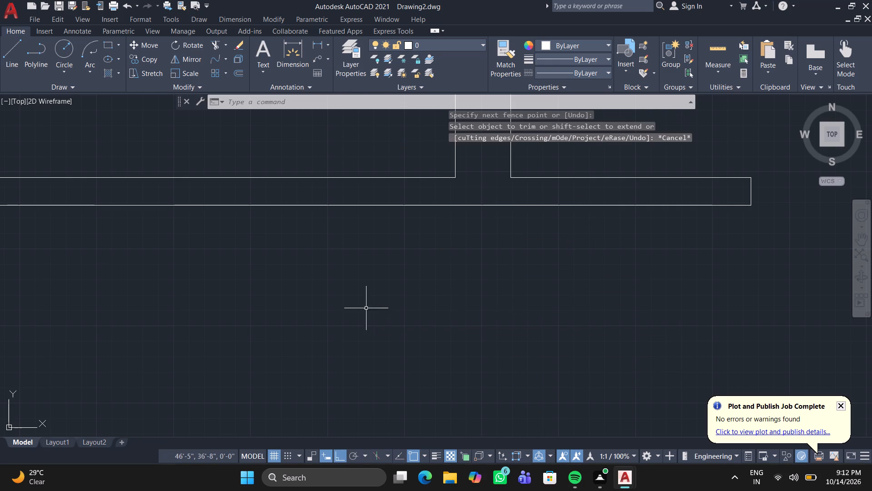
Draw a vertical line from the extended partition's lower edge at about 50'-4", 38'-1" down past the bottom wall's outer line.
{"action": "left_click", "coordinate": [5, 50]}
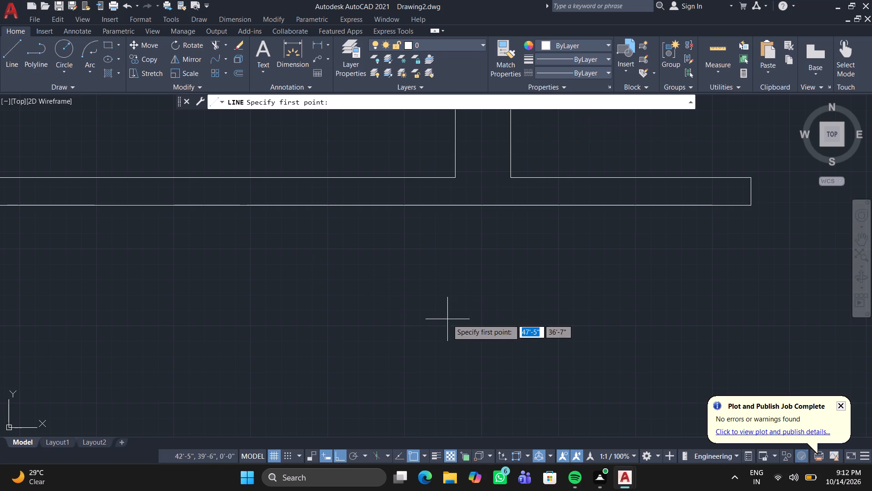
{"action": "middle_click_drag", "start_coordinate": [447, 320], "coordinate": [248, 266]}
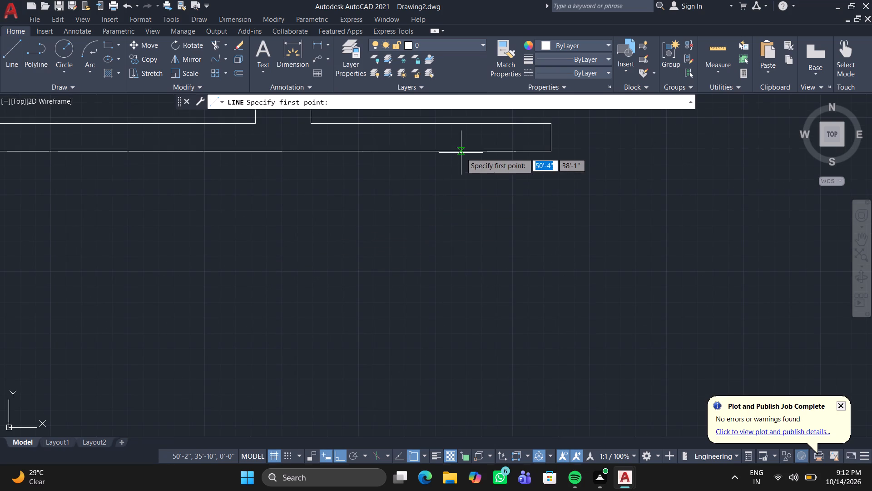
{"action": "left_click_drag", "start_coordinate": [461, 153], "coordinate": [471, 172]}
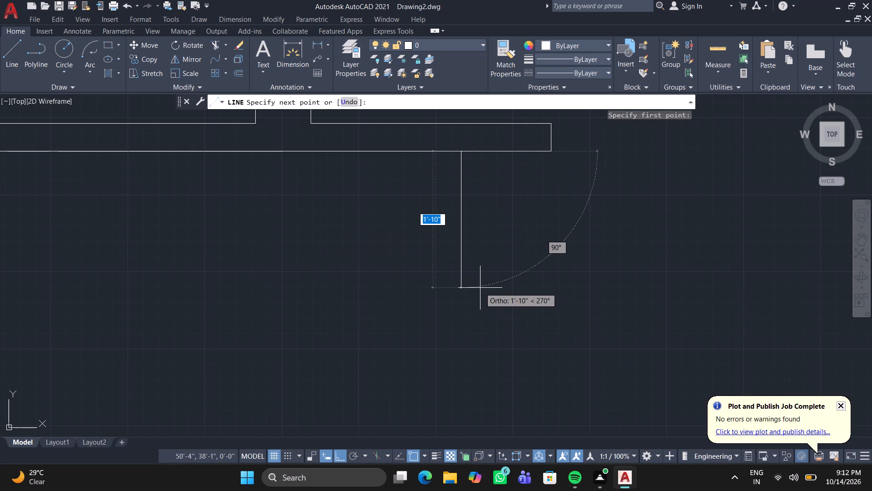
{"action": "scroll", "coordinate": [480, 288], "scroll_direction": "down", "scroll_amount": 1}
{"action": "middle_click_drag", "start_coordinate": [480, 288], "coordinate": [489, 96]}
{"action": "middle_click_drag", "start_coordinate": [489, 90], "coordinate": [489, 85]}
{"action": "scroll", "coordinate": [489, 83], "scroll_direction": "down", "scroll_amount": 1}
{"action": "scroll", "coordinate": [440, 299], "scroll_direction": "down", "scroll_amount": 2}
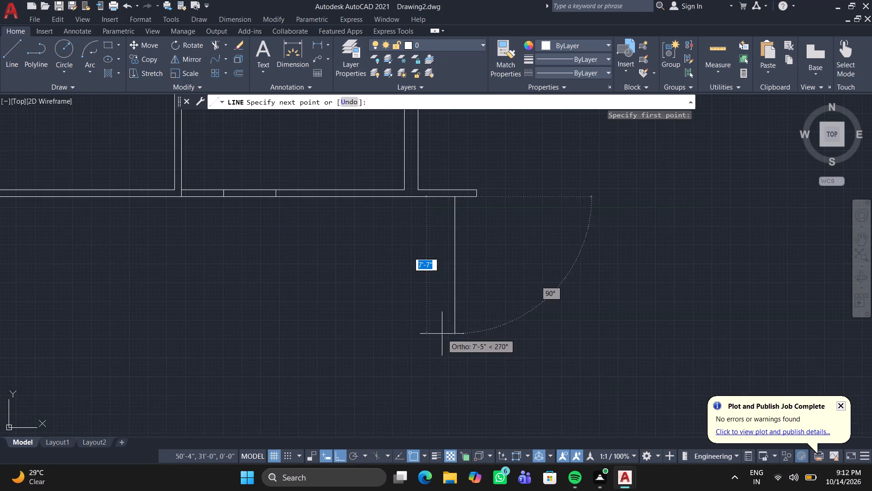
{"action": "middle_click_drag", "start_coordinate": [436, 296], "coordinate": [475, 32]}
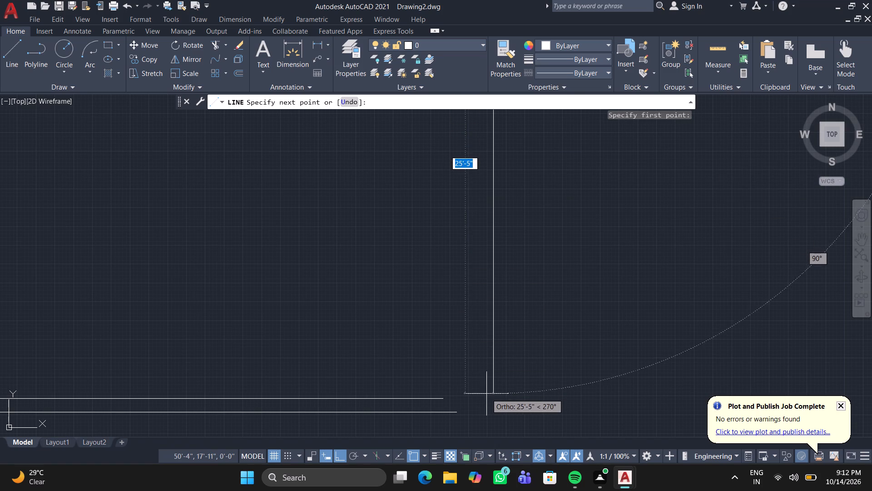
{"action": "left_click", "coordinate": [488, 431]}
{"action": "key", "text": "Escape"}
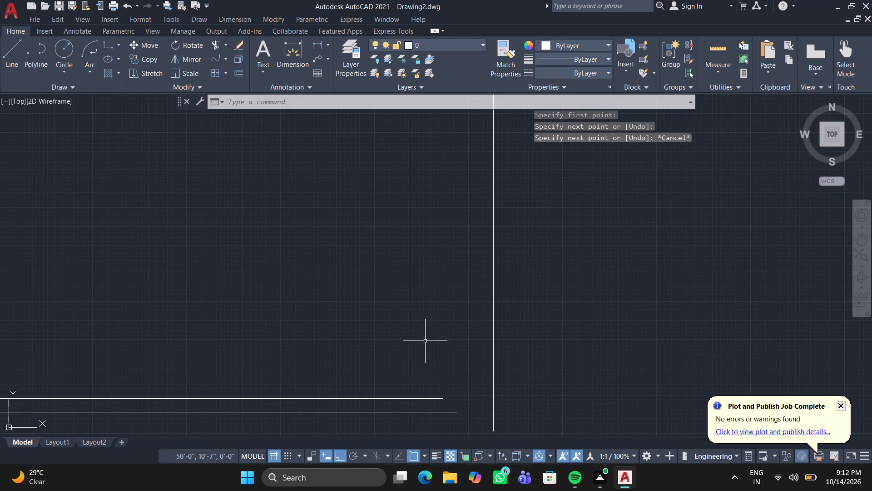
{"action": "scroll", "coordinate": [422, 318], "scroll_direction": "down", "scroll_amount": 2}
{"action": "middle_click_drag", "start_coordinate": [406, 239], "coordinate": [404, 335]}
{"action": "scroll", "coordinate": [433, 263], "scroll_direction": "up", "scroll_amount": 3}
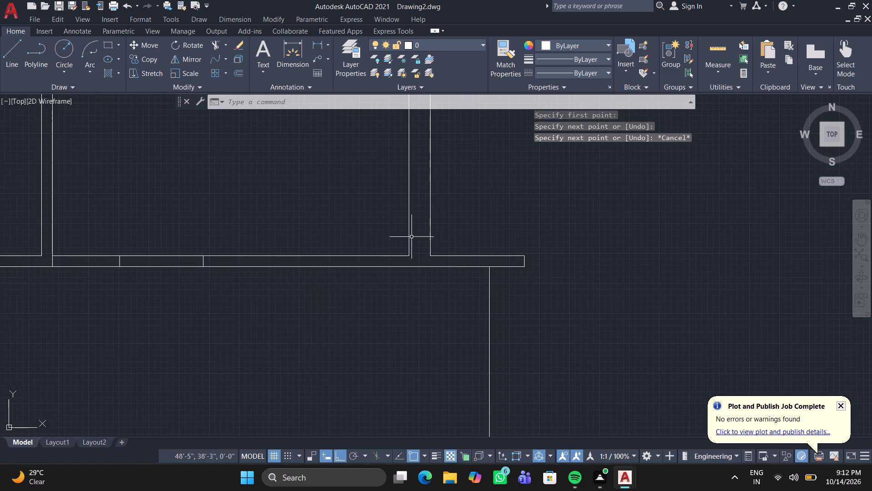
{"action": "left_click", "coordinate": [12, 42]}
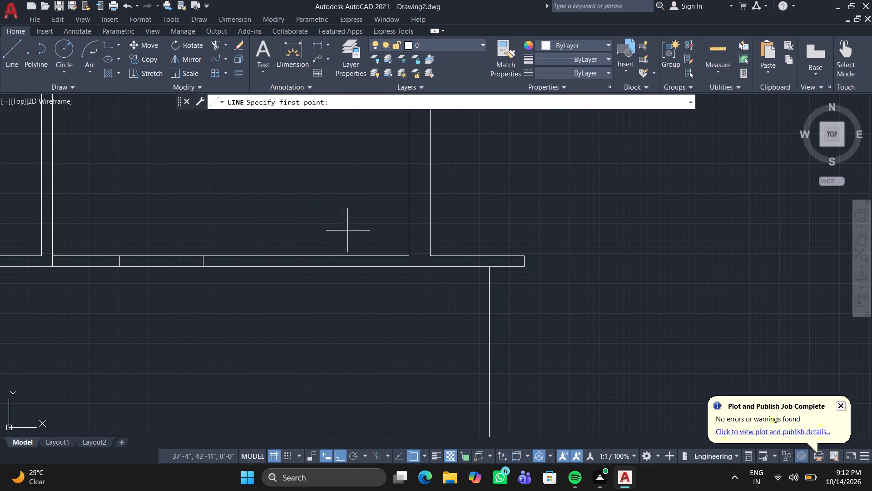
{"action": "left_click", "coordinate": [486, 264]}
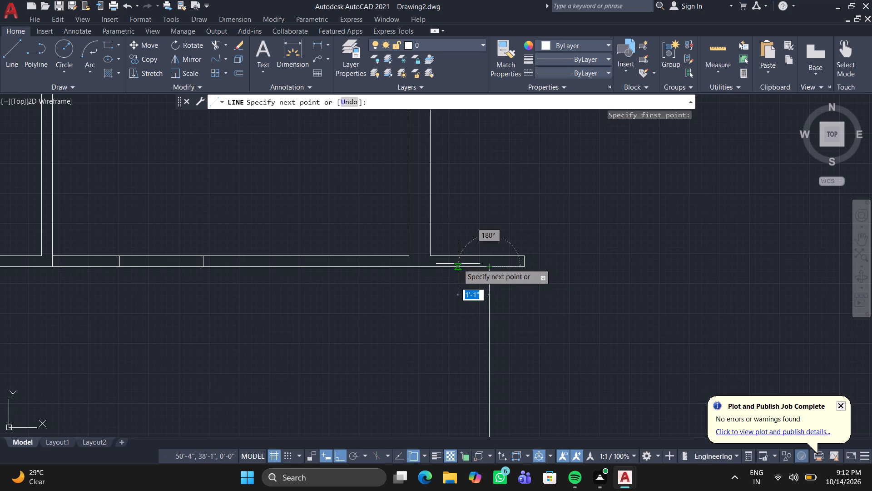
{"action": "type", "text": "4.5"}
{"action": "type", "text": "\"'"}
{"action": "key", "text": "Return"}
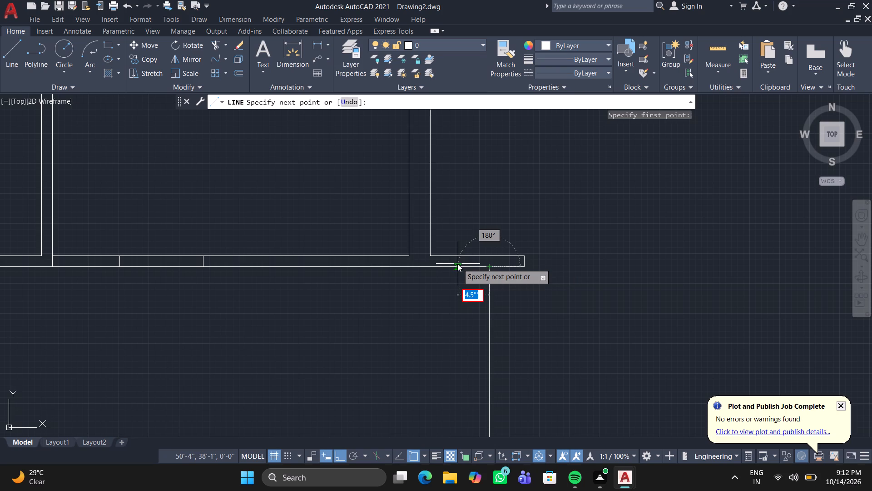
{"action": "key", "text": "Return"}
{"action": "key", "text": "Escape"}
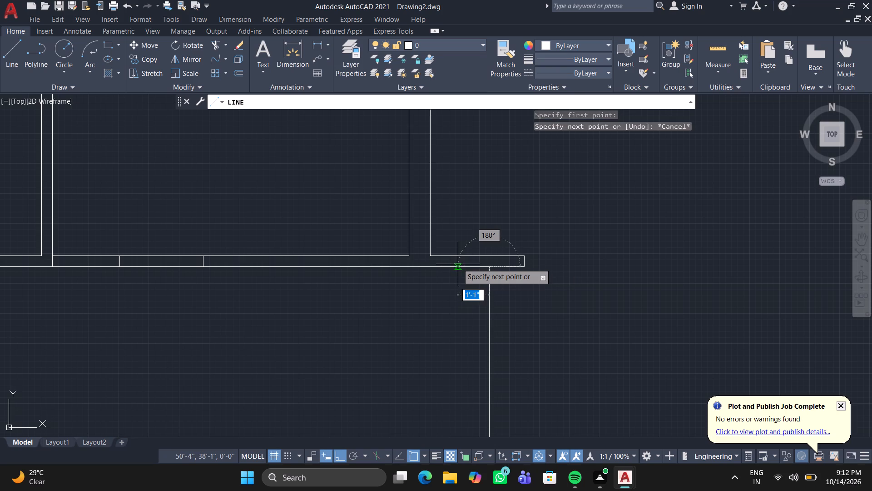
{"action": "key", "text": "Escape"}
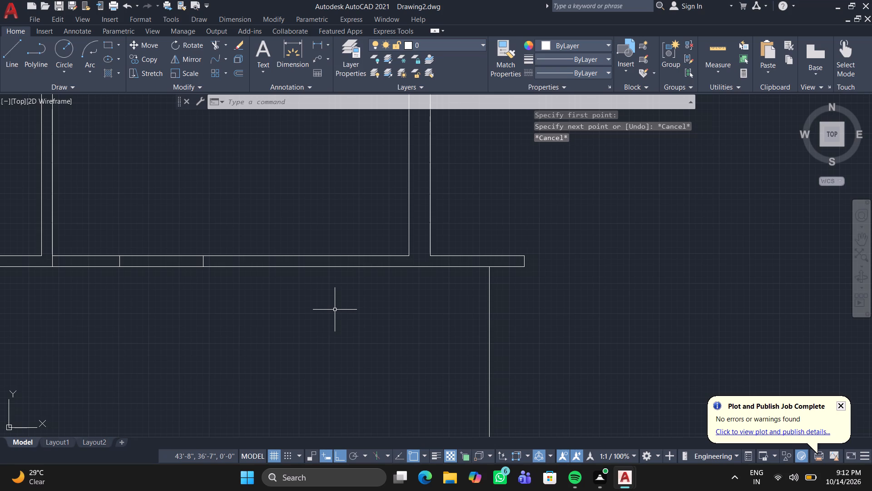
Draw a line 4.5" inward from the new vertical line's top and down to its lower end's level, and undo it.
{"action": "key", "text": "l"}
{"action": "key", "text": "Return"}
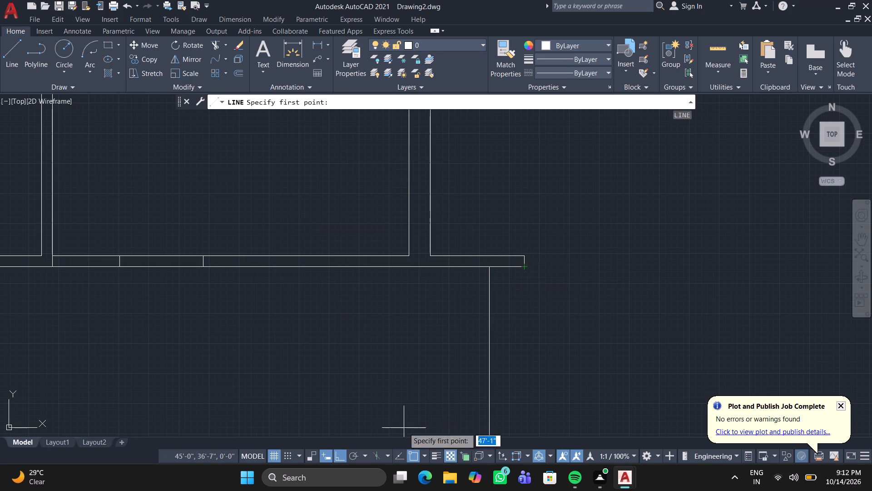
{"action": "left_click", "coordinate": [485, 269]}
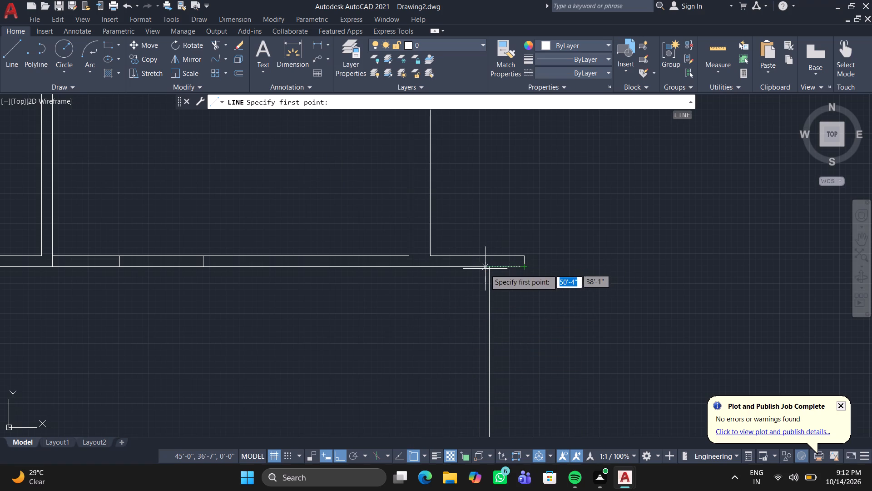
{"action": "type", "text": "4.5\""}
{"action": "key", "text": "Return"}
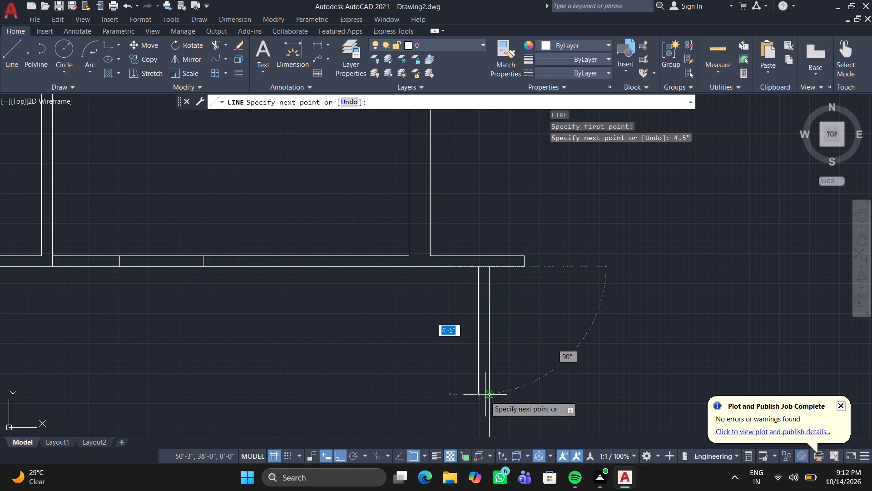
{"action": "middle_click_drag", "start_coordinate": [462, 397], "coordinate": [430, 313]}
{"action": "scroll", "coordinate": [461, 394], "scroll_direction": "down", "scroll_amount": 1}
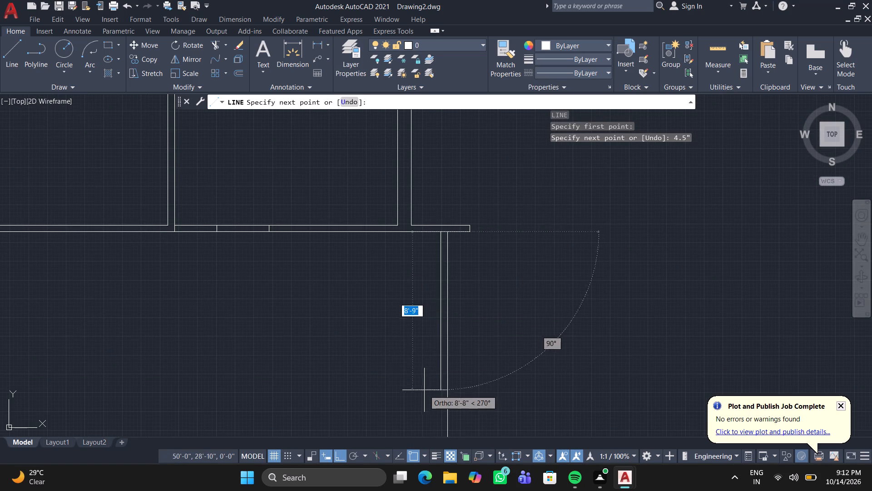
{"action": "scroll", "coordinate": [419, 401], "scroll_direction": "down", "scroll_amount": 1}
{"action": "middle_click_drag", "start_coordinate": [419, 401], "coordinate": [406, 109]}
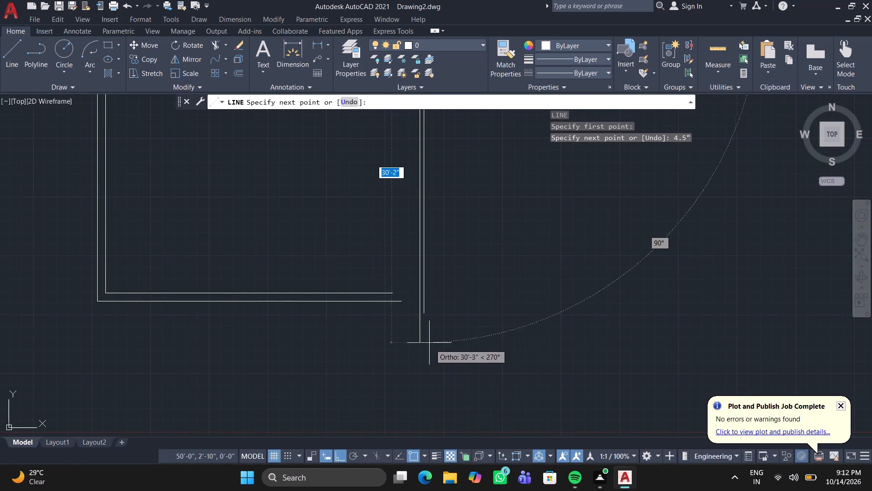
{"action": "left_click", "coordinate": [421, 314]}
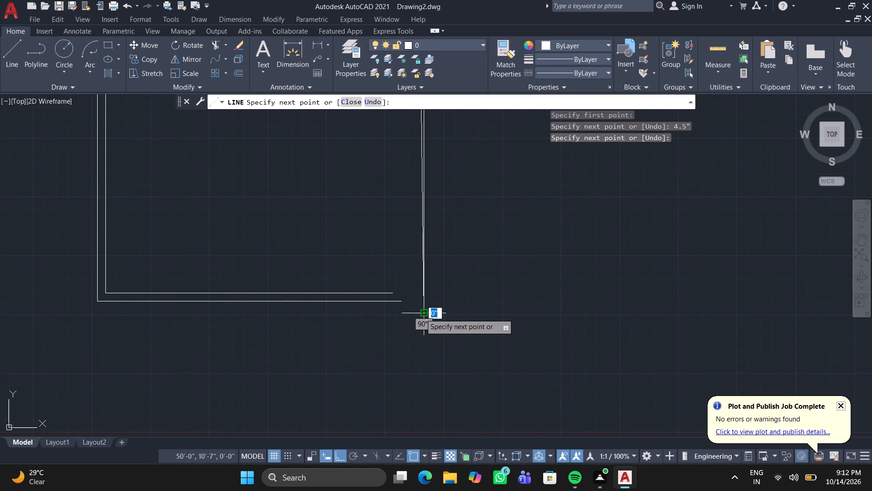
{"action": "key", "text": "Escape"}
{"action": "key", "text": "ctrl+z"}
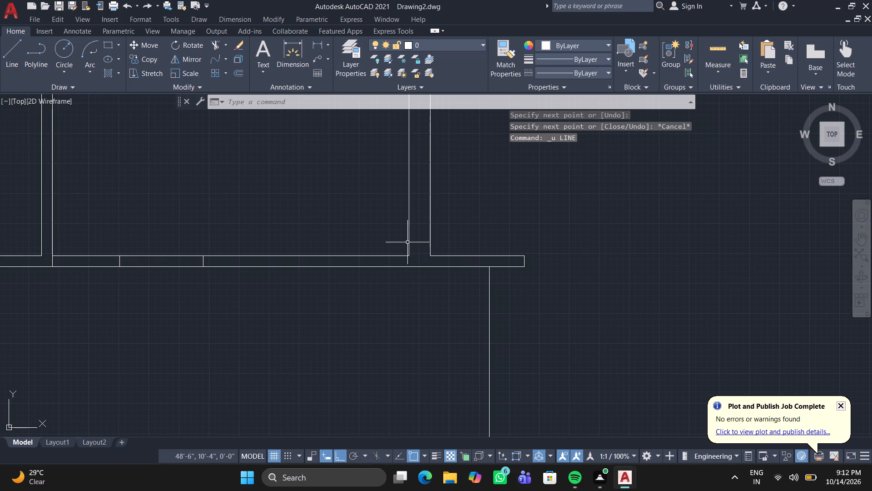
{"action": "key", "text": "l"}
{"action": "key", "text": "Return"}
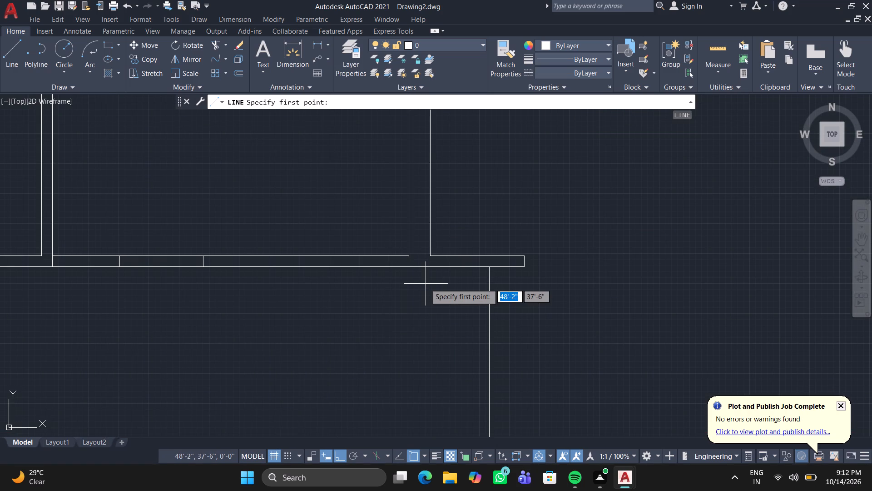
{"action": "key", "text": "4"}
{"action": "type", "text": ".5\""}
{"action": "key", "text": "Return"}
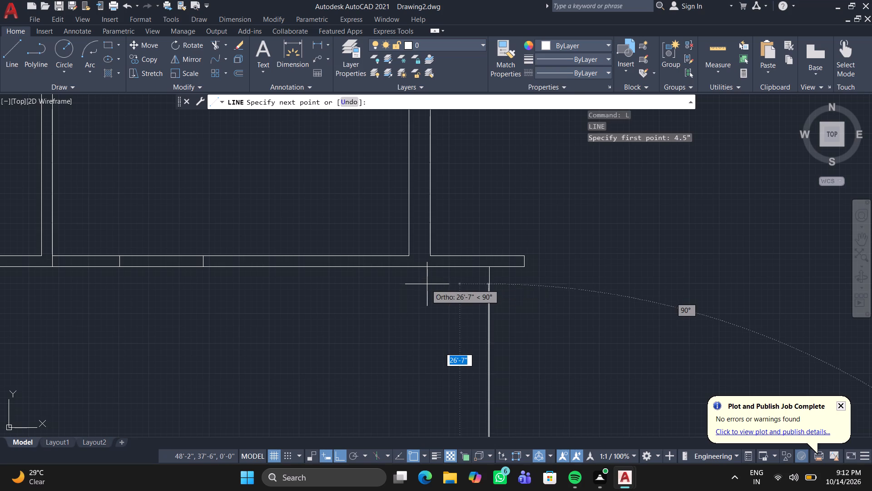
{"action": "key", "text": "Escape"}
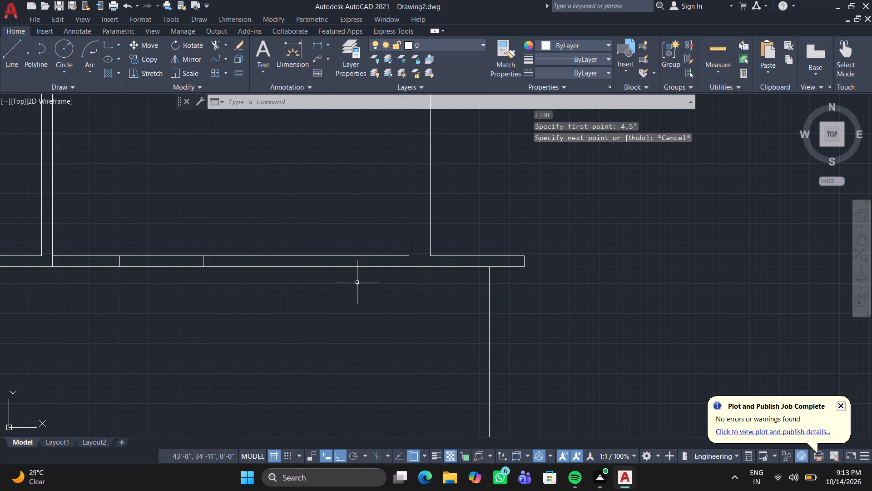
Draw a line 4.5" inward from the new vertical line's top, continuing vertically down past the bottom wall.
{"action": "key", "text": "l"}
{"action": "key", "text": "Return"}
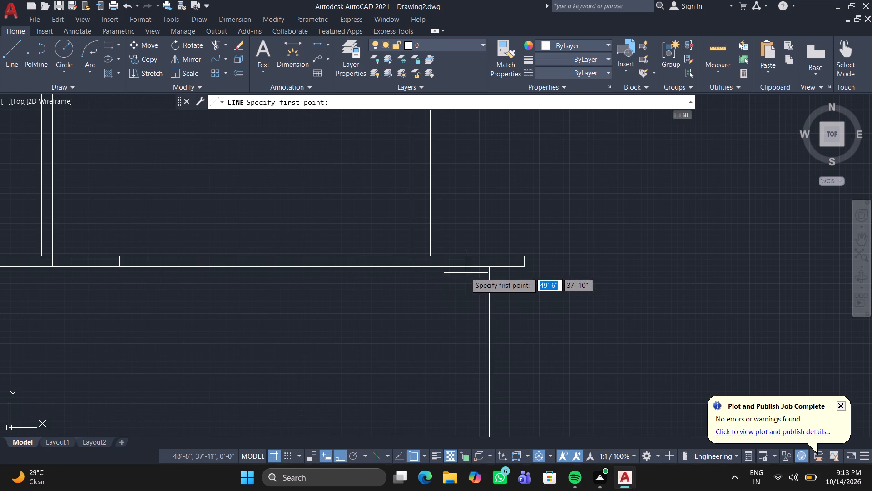
{"action": "left_click", "coordinate": [489, 266]}
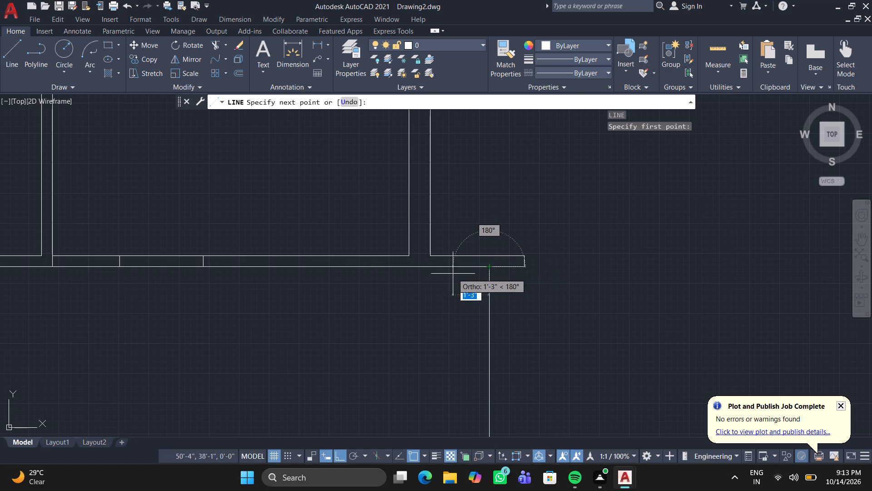
{"action": "type", "text": "4.5\""}
{"action": "key", "text": "Return"}
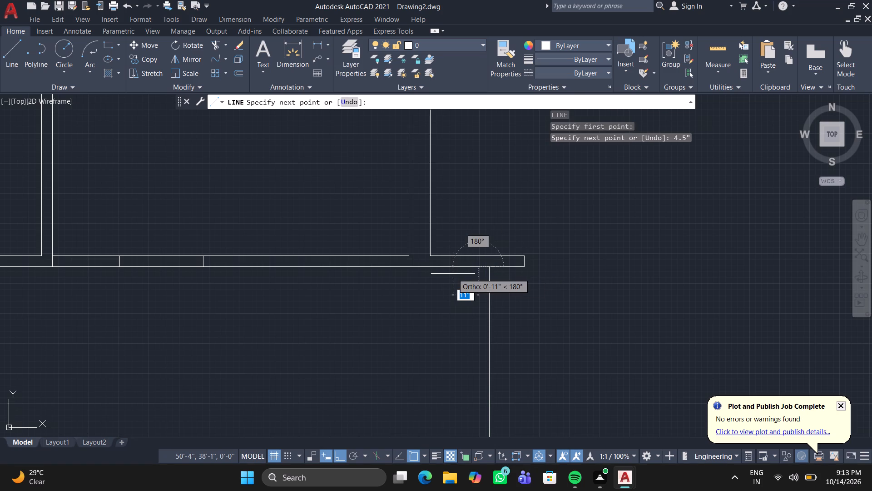
{"action": "scroll", "coordinate": [475, 411], "scroll_direction": "down", "scroll_amount": 1}
{"action": "middle_click_drag", "start_coordinate": [461, 396], "coordinate": [440, 303]}
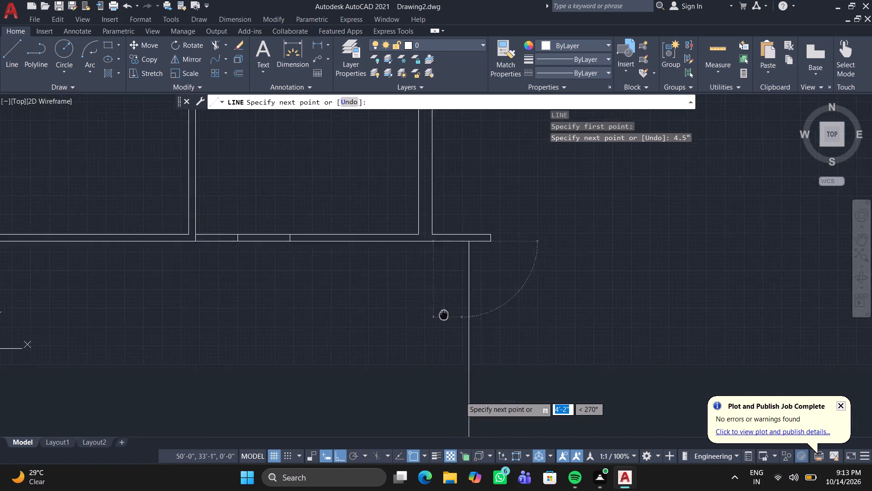
{"action": "middle_click_drag", "start_coordinate": [440, 303], "coordinate": [406, 175]}
{"action": "scroll", "coordinate": [420, 318], "scroll_direction": "down", "scroll_amount": 2}
{"action": "middle_click_drag", "start_coordinate": [414, 336], "coordinate": [434, 126]}
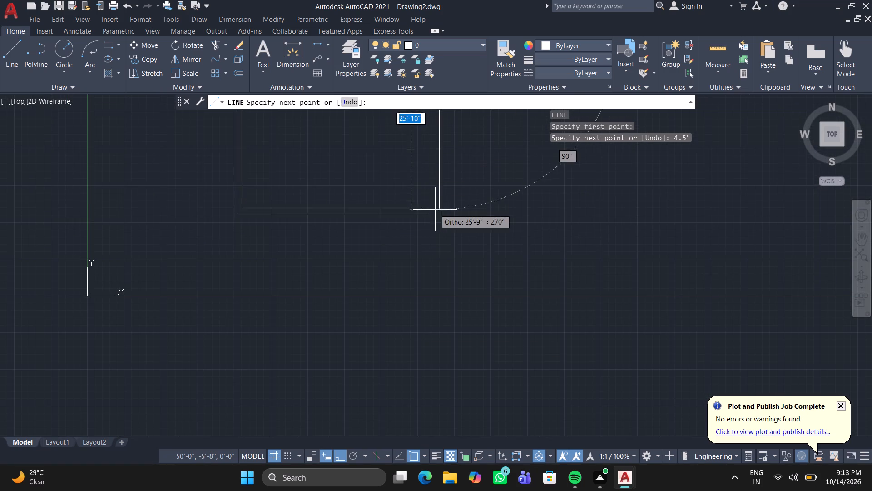
{"action": "scroll", "coordinate": [435, 210], "scroll_direction": "up", "scroll_amount": 3}
{"action": "left_click", "coordinate": [441, 261]}
{"action": "key", "text": "Escape"}
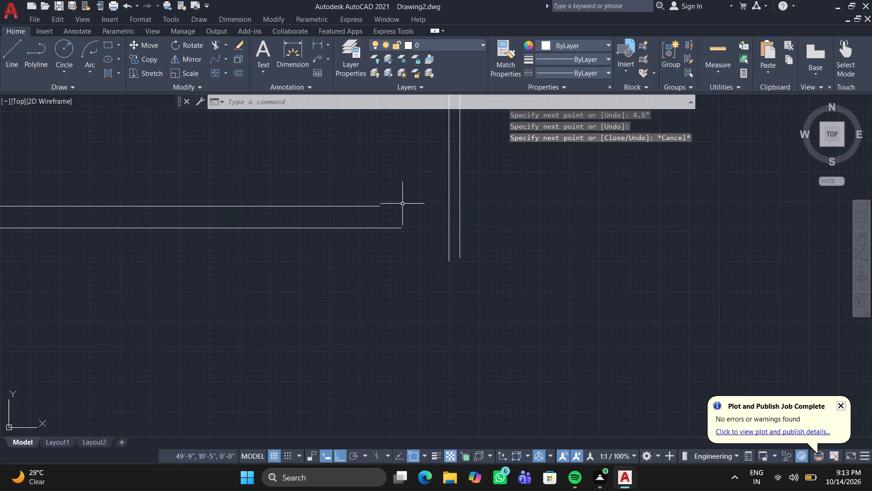
Trim away the extended partition's lower line between the two vertical lines of the new 4.5" wall.
{"action": "scroll", "coordinate": [377, 160], "scroll_direction": "down", "scroll_amount": 2}
{"action": "right_click_drag", "start_coordinate": [377, 161], "coordinate": [421, 318]}
{"action": "middle_click_drag", "start_coordinate": [377, 167], "coordinate": [484, 456]}
{"action": "right_click_drag", "start_coordinate": [434, 346], "coordinate": [443, 368]}
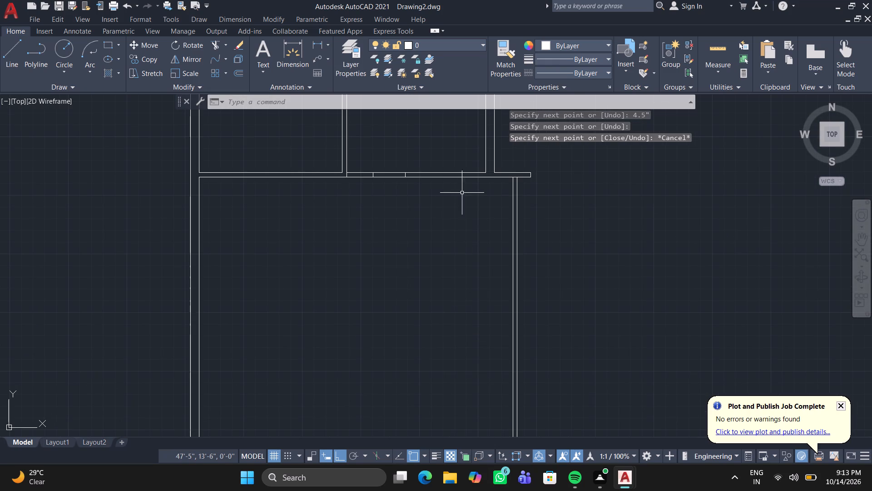
{"action": "scroll", "coordinate": [468, 193], "scroll_direction": "up", "scroll_amount": 1}
{"action": "middle_click_drag", "start_coordinate": [477, 205], "coordinate": [278, 191]}
{"action": "middle_click", "coordinate": [277, 190]}
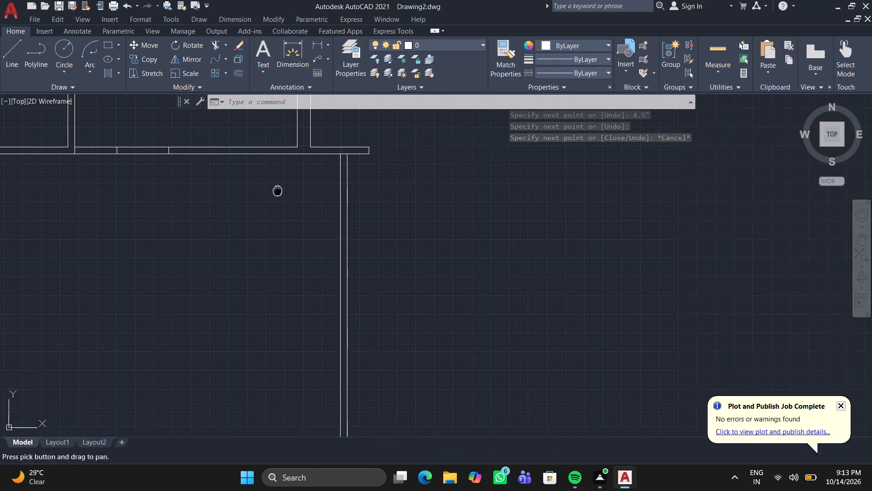
{"action": "scroll", "coordinate": [276, 190], "scroll_direction": "up", "scroll_amount": 1}
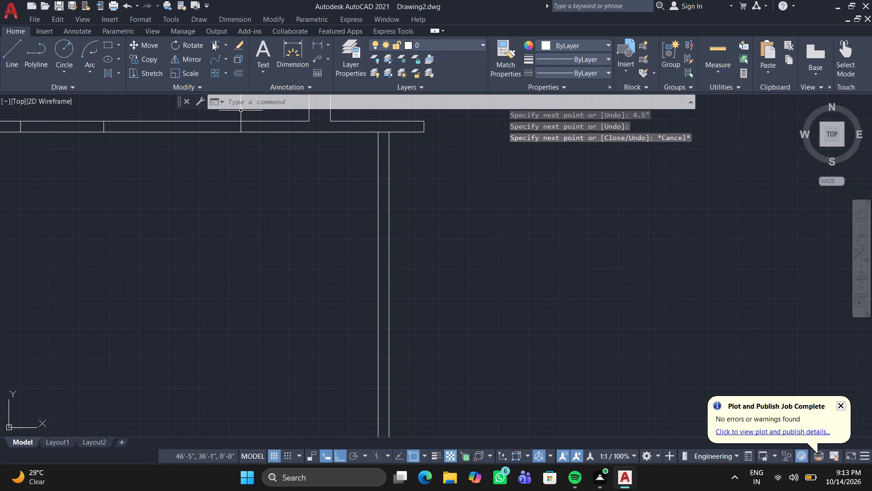
{"action": "left_click", "coordinate": [212, 43]}
{"action": "scroll", "coordinate": [378, 135], "scroll_direction": "up", "scroll_amount": 2}
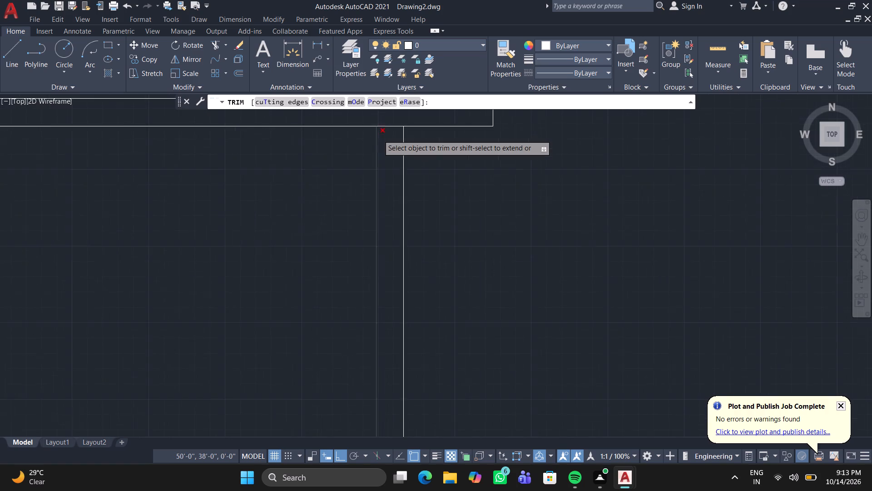
{"action": "scroll", "coordinate": [378, 135], "scroll_direction": "up", "scroll_amount": 1}
{"action": "left_click", "coordinate": [389, 120]}
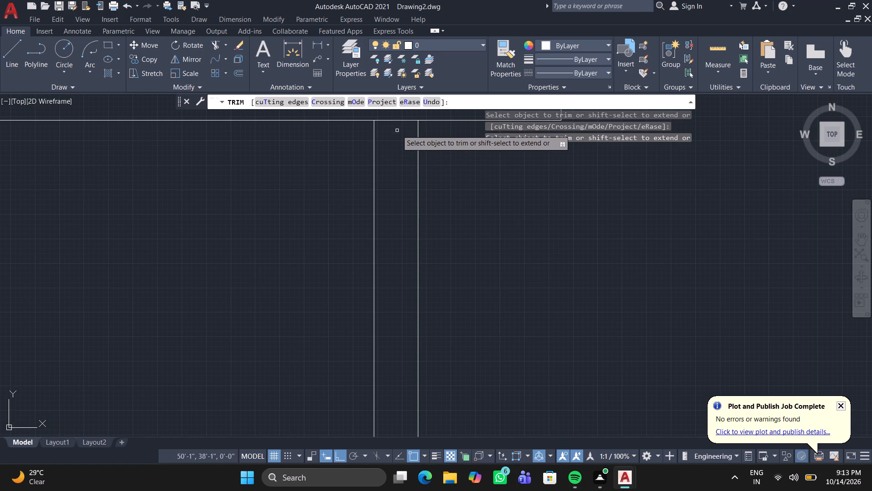
{"action": "left_click_drag", "start_coordinate": [397, 115], "coordinate": [405, 146]}
{"action": "key", "text": "Return"}
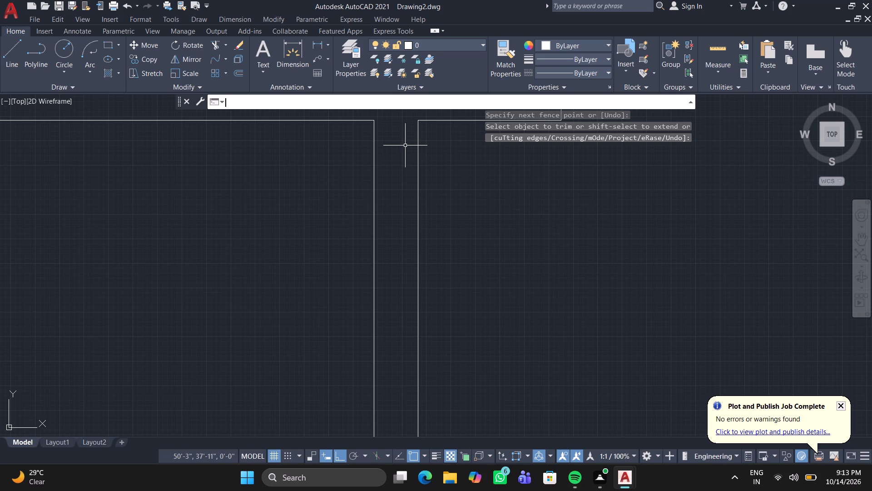
Offset the inner vertical line of the new 4.5" wall 10' inward into the room.
{"action": "key", "text": "o"}
{"action": "key", "text": "Return"}
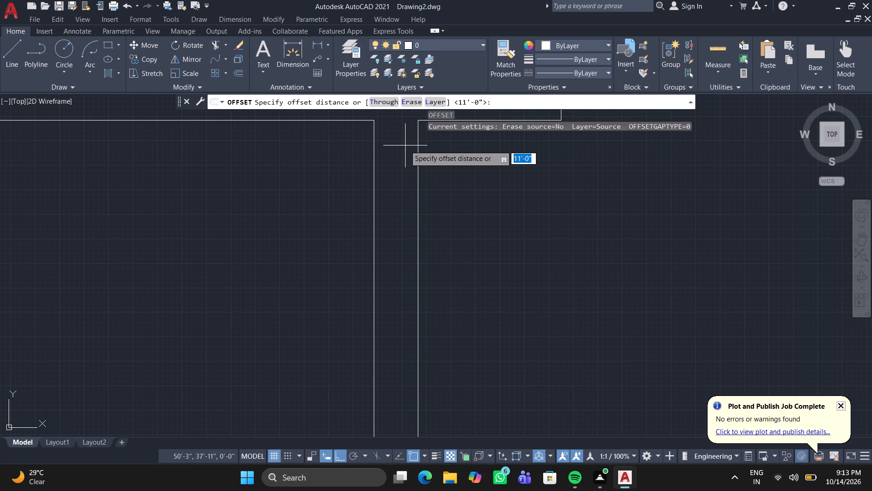
{"action": "type", "text": "10'"}
{"action": "key", "text": "Return"}
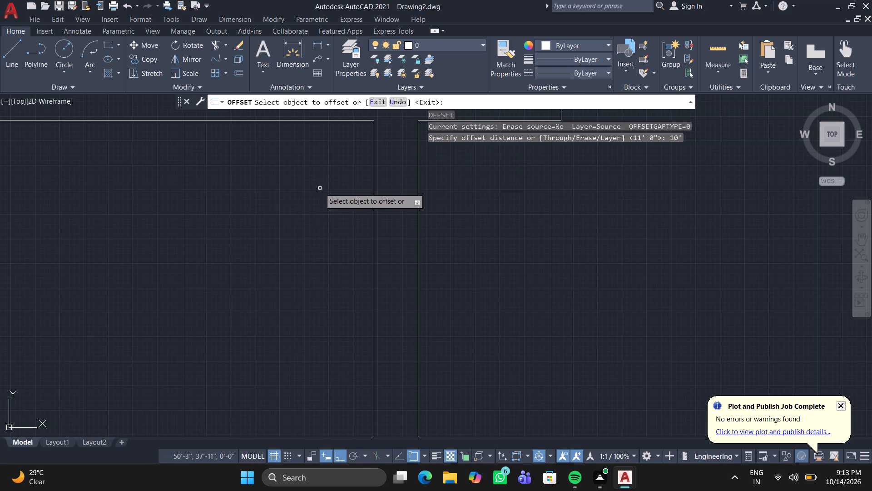
{"action": "left_click", "coordinate": [375, 182]}
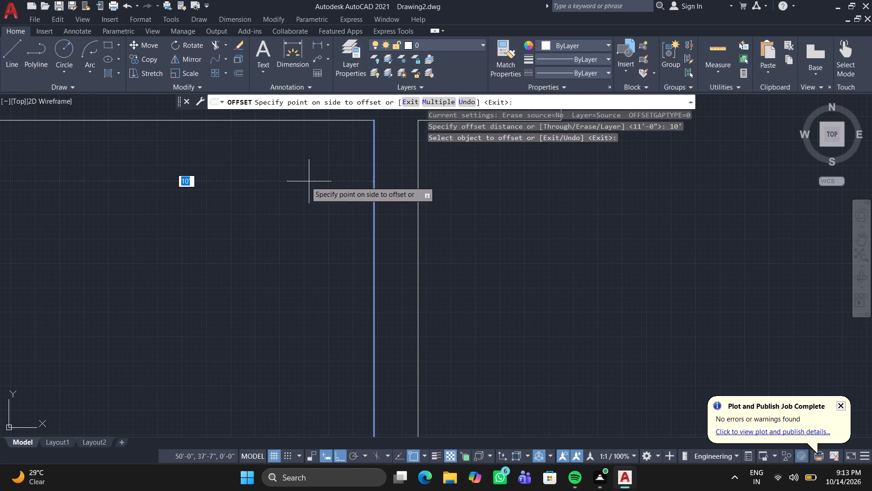
{"action": "left_click", "coordinate": [231, 191]}
{"action": "scroll", "coordinate": [235, 202], "scroll_direction": "down", "scroll_amount": 3}
{"action": "scroll", "coordinate": [233, 203], "scroll_direction": "up", "scroll_amount": 1}
{"action": "scroll", "coordinate": [233, 203], "scroll_direction": "down", "scroll_amount": 1}
{"action": "middle_click_drag", "start_coordinate": [232, 203], "coordinate": [499, 154]}
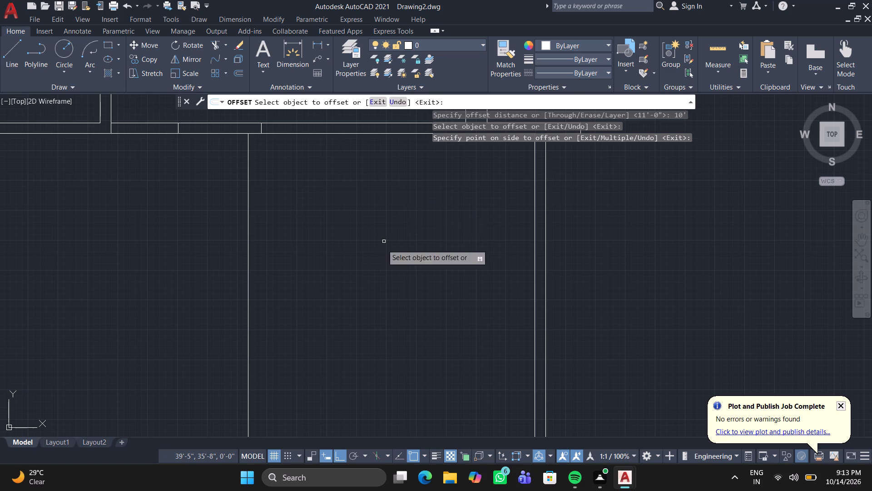
{"action": "middle_click_drag", "start_coordinate": [368, 268], "coordinate": [294, 357]}
{"action": "scroll", "coordinate": [294, 357], "scroll_direction": "up", "scroll_amount": 1}
{"action": "key", "text": "Escape"}
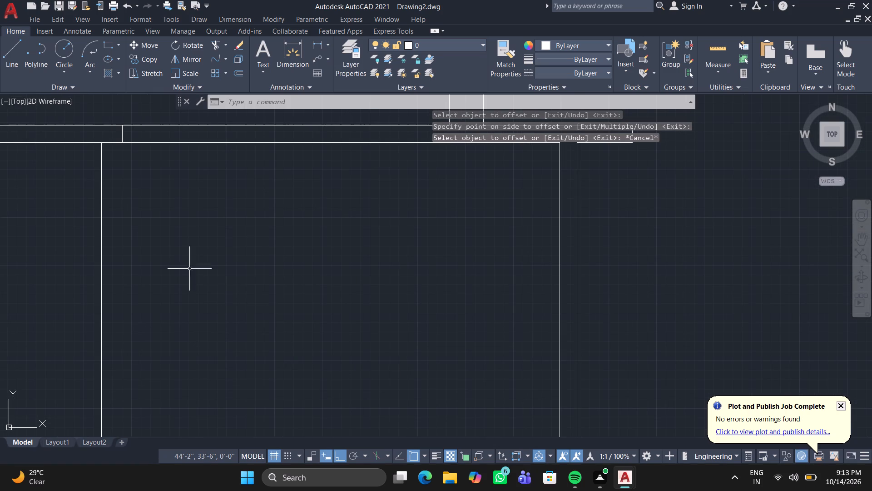
Trim away the two short door-opening lines crossing the horizontal partition above the offset line.
{"action": "scroll", "coordinate": [103, 200], "scroll_direction": "down", "scroll_amount": 2}
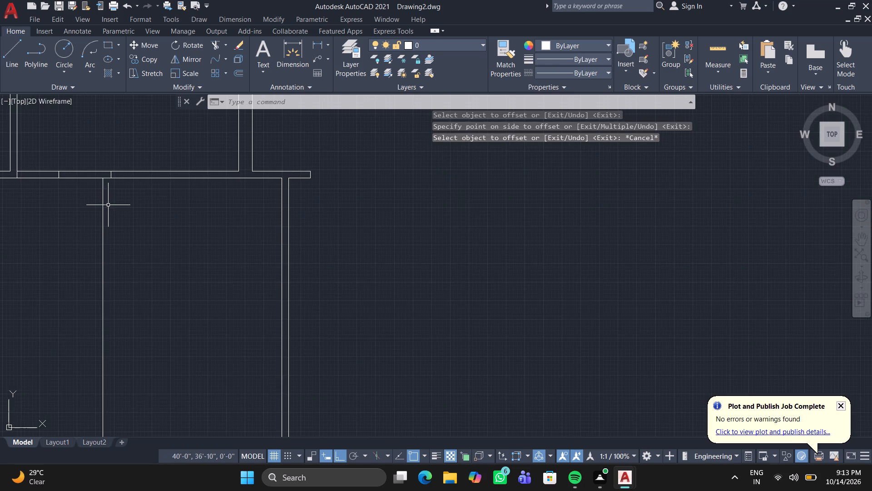
{"action": "middle_click_drag", "start_coordinate": [108, 208], "coordinate": [421, 232]}
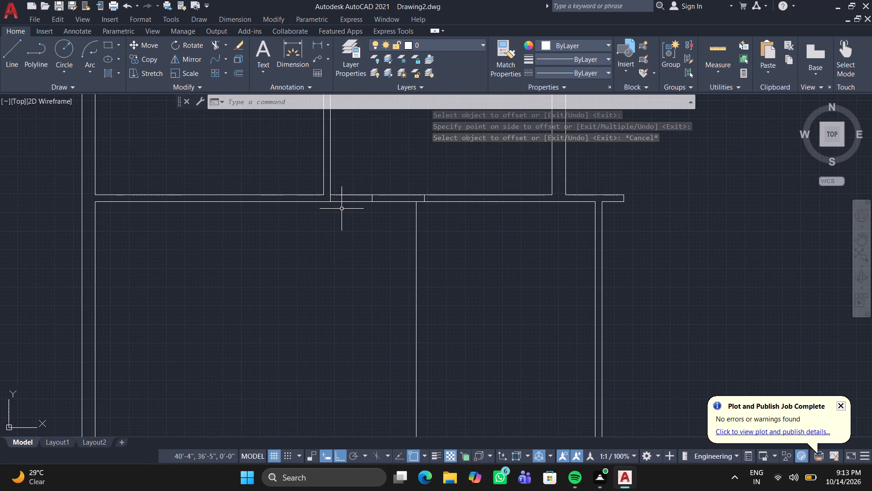
{"action": "scroll", "coordinate": [392, 195], "scroll_direction": "up", "scroll_amount": 4}
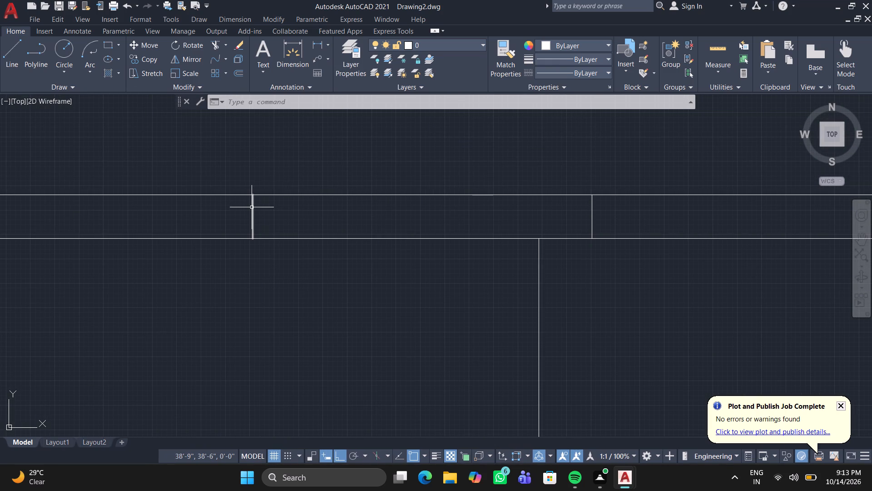
{"action": "key", "text": "t"}
{"action": "key", "text": "r"}
{"action": "key", "text": "Return"}
{"action": "left_click", "coordinate": [251, 208]}
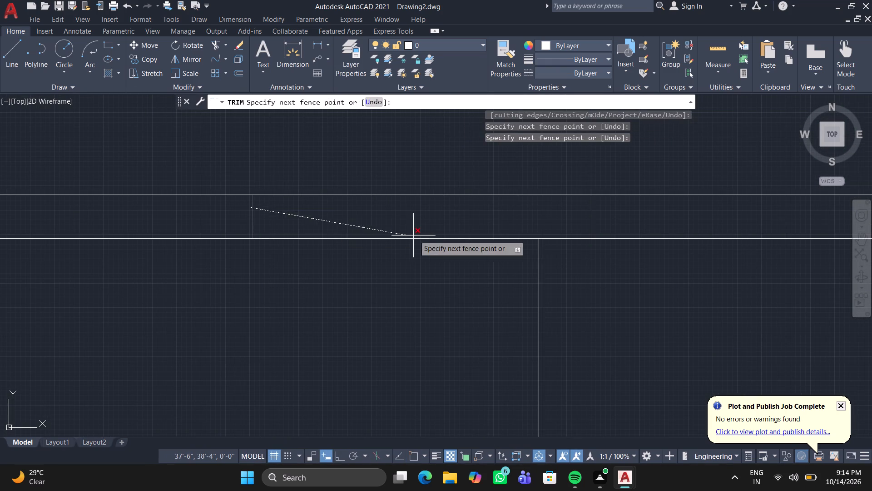
{"action": "left_click_drag", "start_coordinate": [633, 227], "coordinate": [637, 232]}
{"action": "key", "text": "Return"}
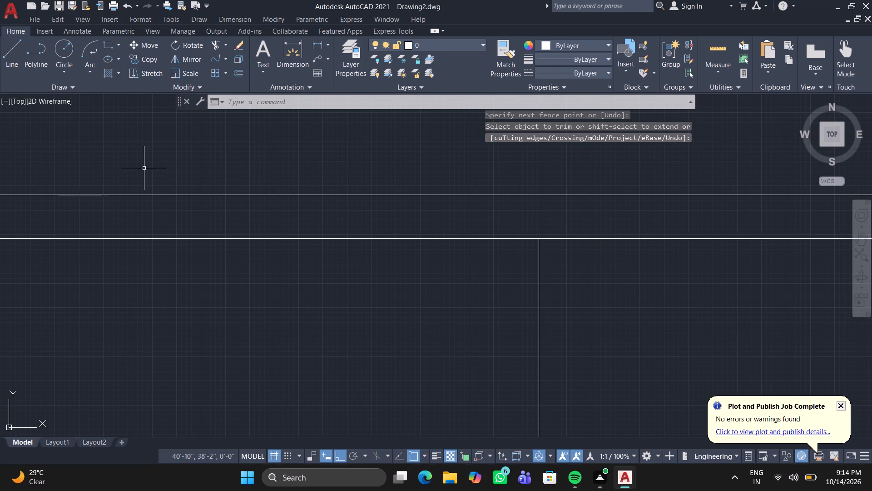
Draw a line down across the horizontal partition at about 36'-6", about 2'-5" along its lower edge, and back up to its upper edge.
{"action": "key", "text": "l"}
{"action": "key", "text": "Return"}
{"action": "scroll", "coordinate": [56, 174], "scroll_direction": "down", "scroll_amount": 2}
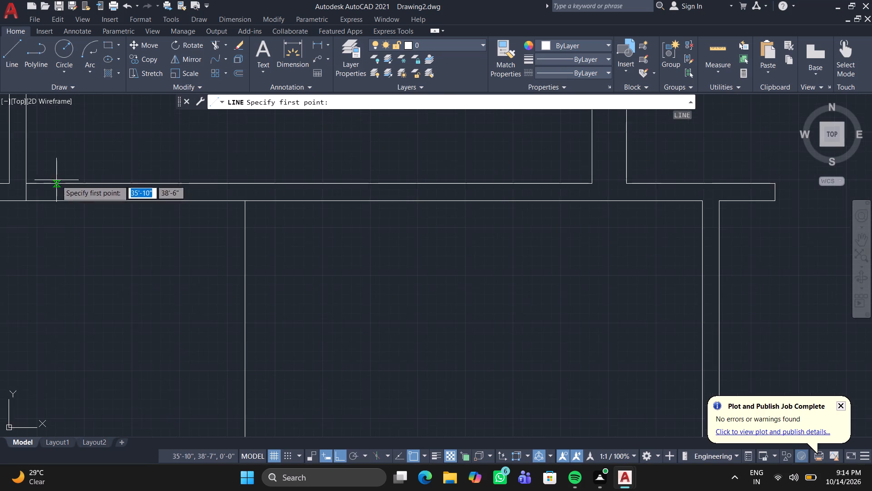
{"action": "middle_click_drag", "start_coordinate": [56, 182], "coordinate": [151, 197]}
{"action": "scroll", "coordinate": [151, 195], "scroll_direction": "up", "scroll_amount": 2}
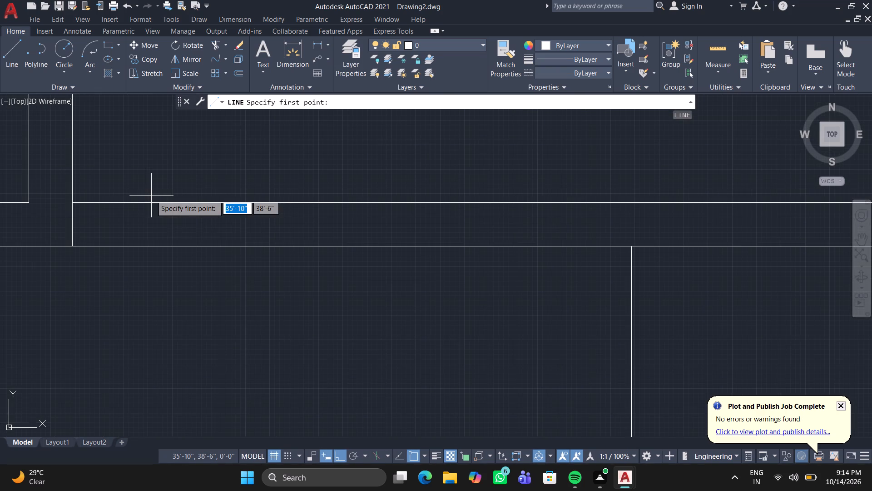
{"action": "left_click", "coordinate": [222, 203]}
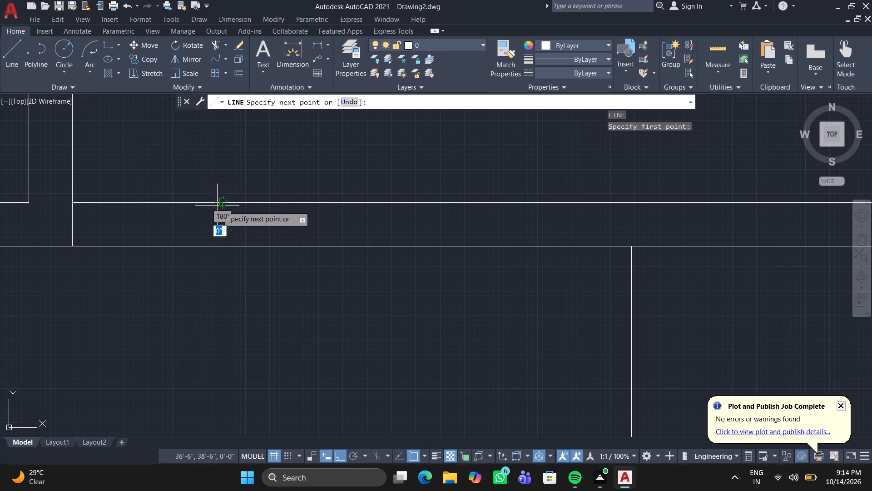
{"action": "left_click", "coordinate": [218, 246]}
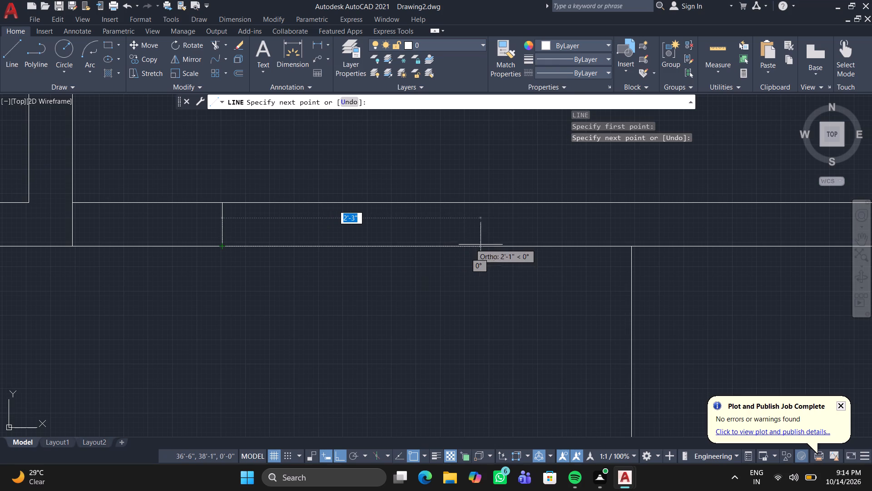
{"action": "left_click", "coordinate": [507, 251]}
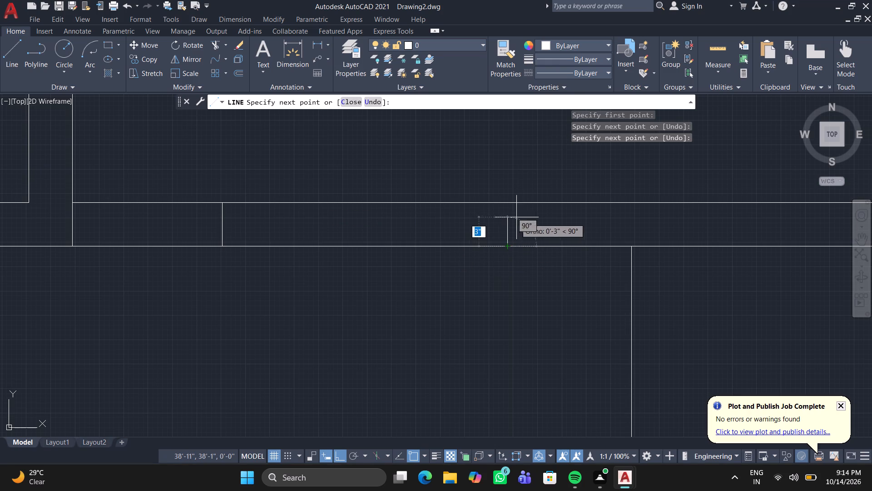
{"action": "left_click", "coordinate": [507, 204]}
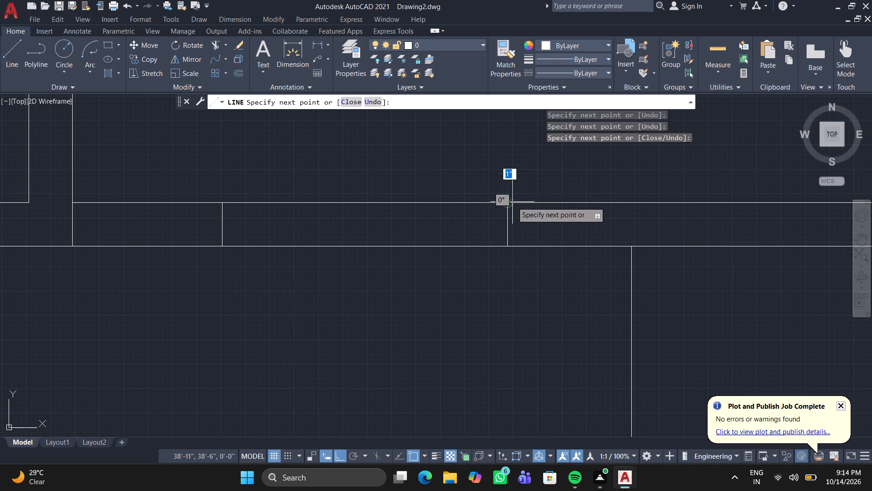
{"action": "key", "text": "Return"}
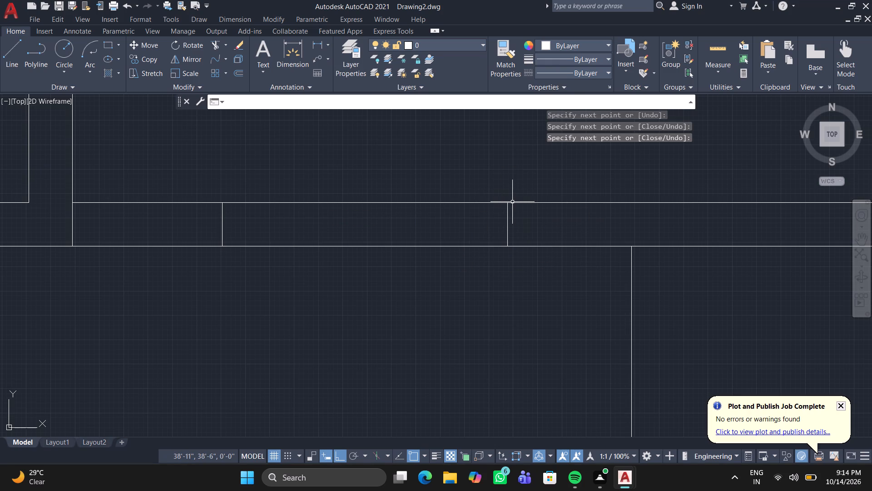
Trim away the short line crossing the horizontal partition at about 38'-11".
{"action": "type", "text": "TR"}
{"action": "key", "text": "Return"}
{"action": "left_click", "coordinate": [495, 223]}
{"action": "left_click", "coordinate": [559, 232]}
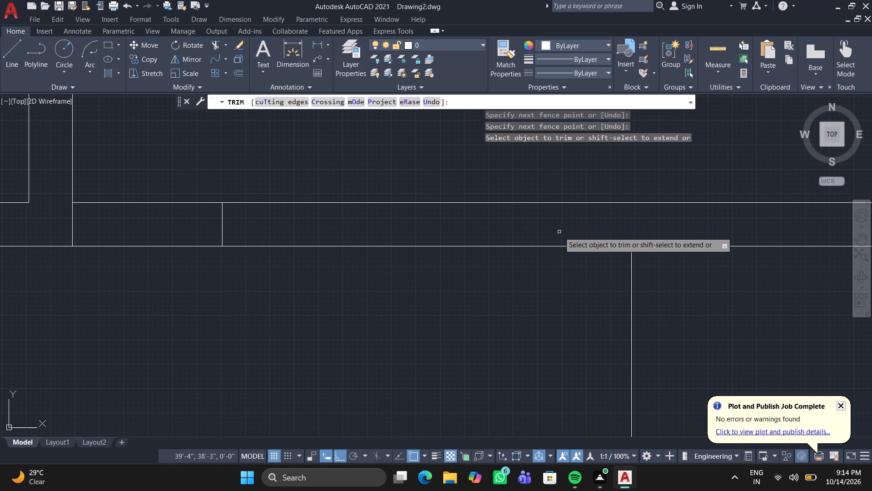
{"action": "key", "text": "Escape"}
Draw a short line straight across the horizontal partition at about 39'-1" as the other side of the door opening.
{"action": "key", "text": "l"}
{"action": "key", "text": "Return"}
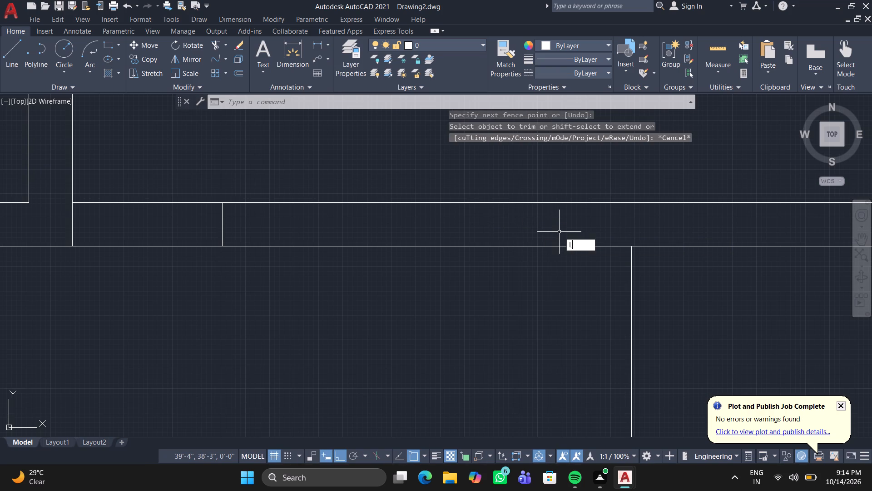
{"action": "left_click", "coordinate": [530, 246]}
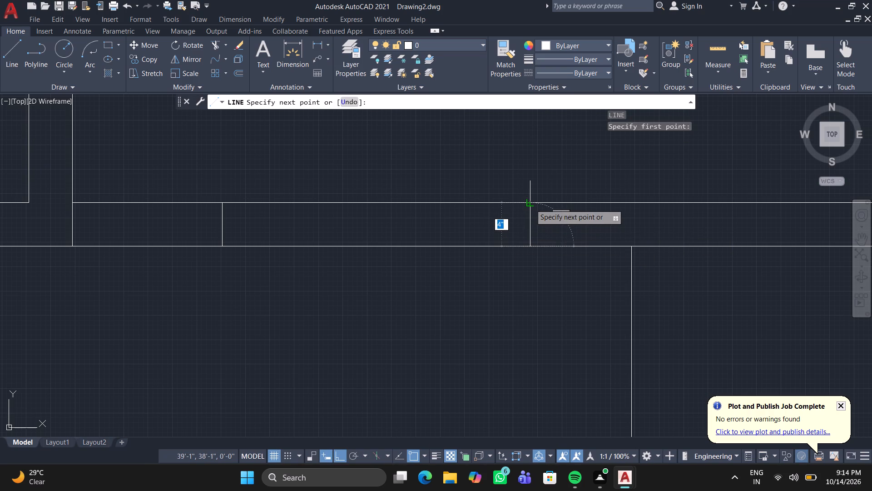
{"action": "left_click", "coordinate": [530, 204]}
{"action": "key", "text": "Escape"}
Offset the lower room's new vertical dividing line 4.5" toward the larger, western part of the room.
{"action": "scroll", "coordinate": [521, 306], "scroll_direction": "down", "scroll_amount": 3}
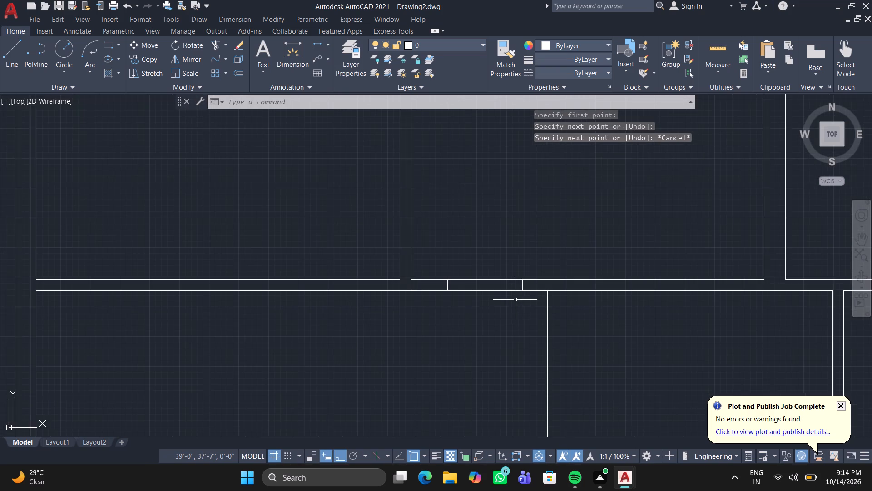
{"action": "middle_click_drag", "start_coordinate": [515, 300], "coordinate": [335, 139]}
{"action": "scroll", "coordinate": [403, 316], "scroll_direction": "down", "scroll_amount": 1}
{"action": "middle_click_drag", "start_coordinate": [405, 320], "coordinate": [423, 138]}
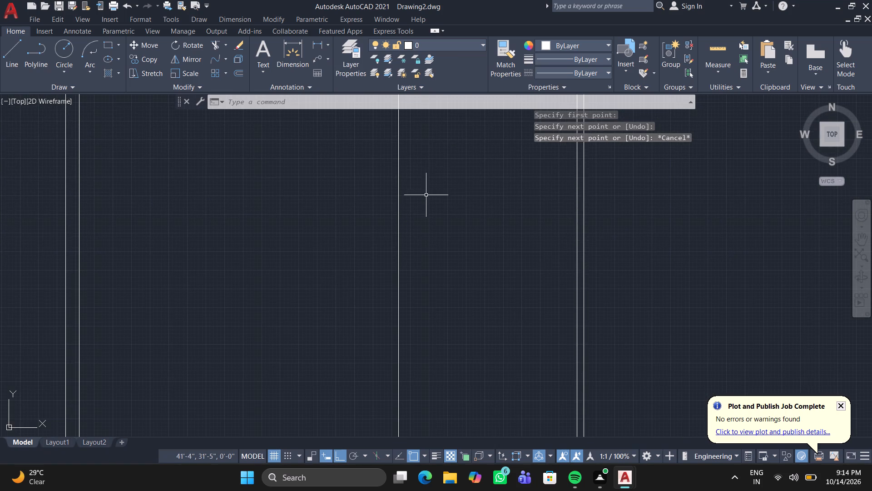
{"action": "middle_click_drag", "start_coordinate": [429, 208], "coordinate": [430, 326]}
{"action": "key", "text": "o"}
{"action": "key", "text": "Return"}
{"action": "type", "text": "4.5"}
{"action": "key", "text": "shift+quotedbl"}
{"action": "key", "text": "Return"}
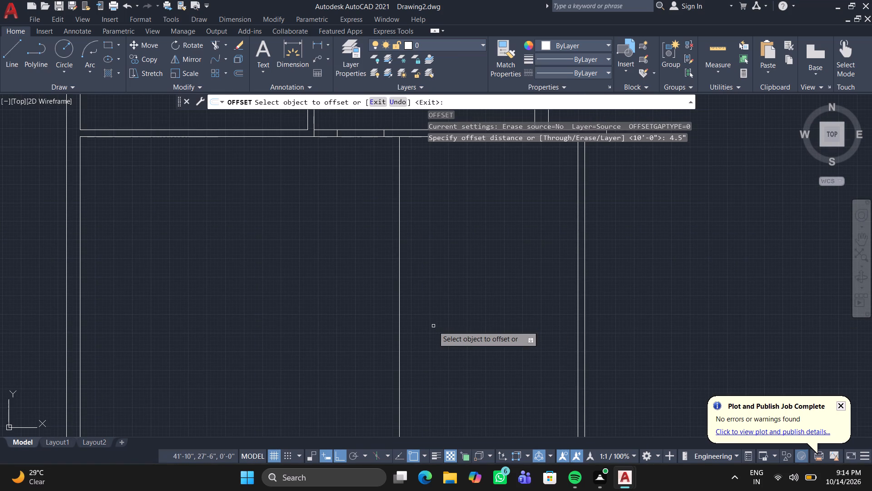
{"action": "left_click", "coordinate": [400, 319]}
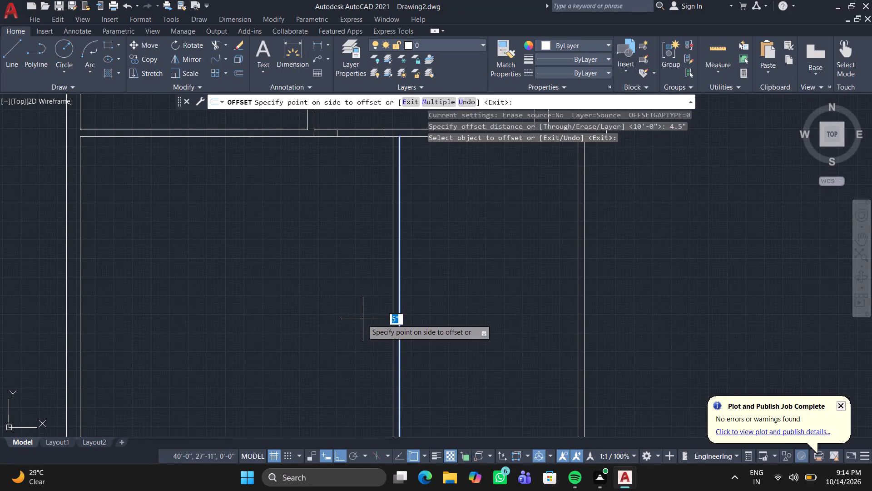
{"action": "left_click", "coordinate": [359, 319]}
{"action": "key", "text": "Return"}
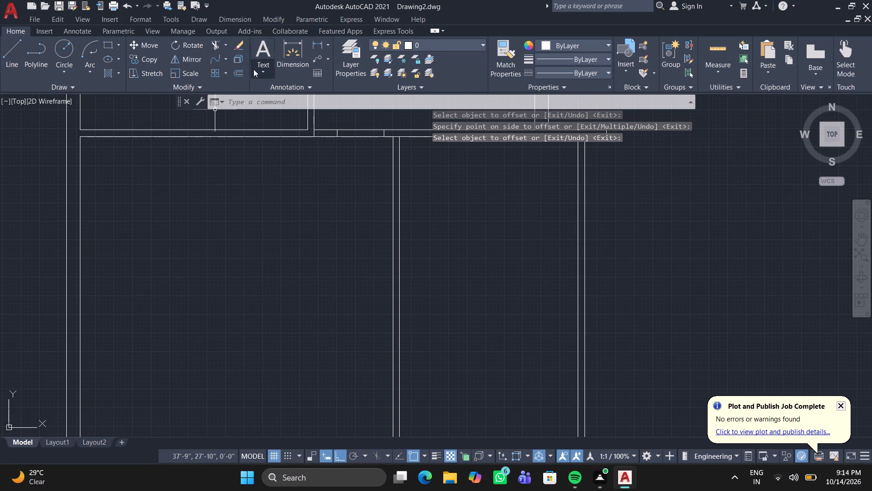
Offset the two lower-edge segments of the horizontal partition 10' down into the lower room.
{"action": "left_click", "coordinate": [234, 72]}
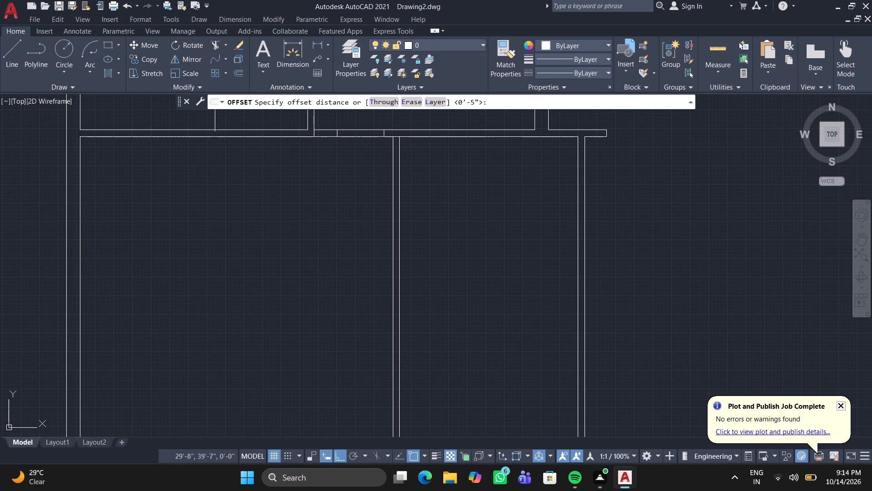
{"action": "middle_click_drag", "start_coordinate": [291, 213], "coordinate": [233, 230]}
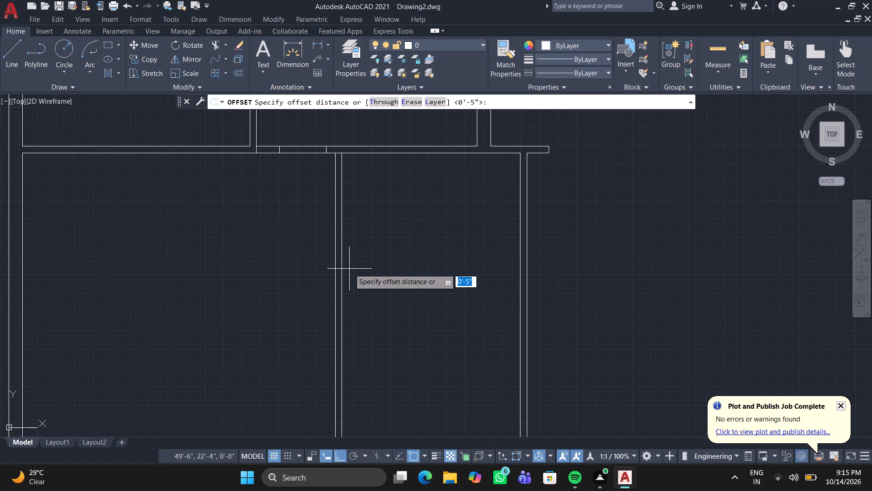
{"action": "type", "text": "10'"}
{"action": "key", "text": "Return"}
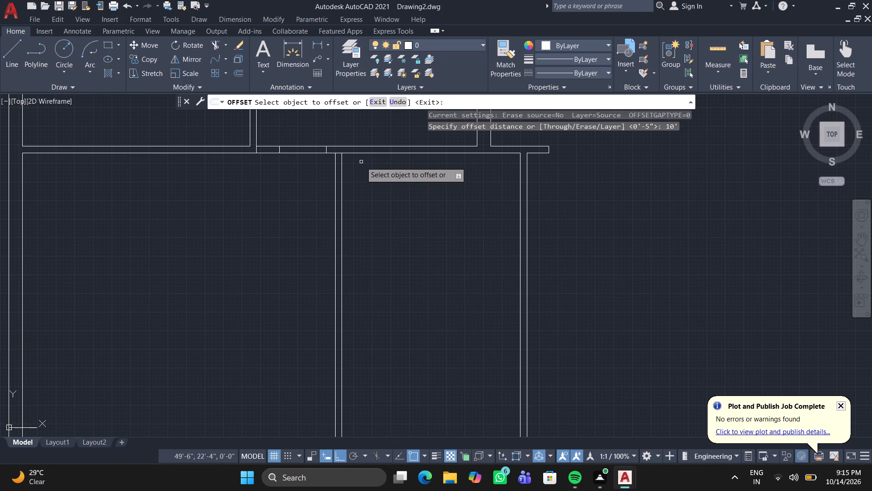
{"action": "left_click", "coordinate": [372, 153]}
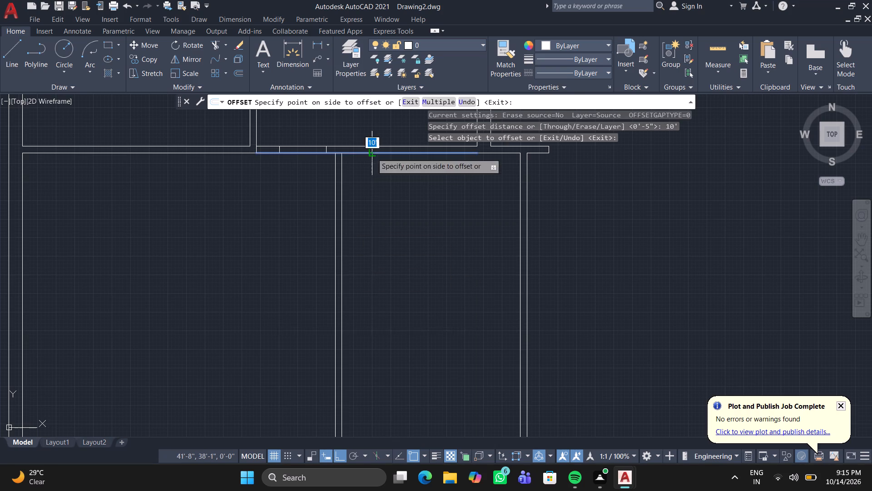
{"action": "left_click", "coordinate": [411, 261]}
{"action": "left_click", "coordinate": [495, 153]}
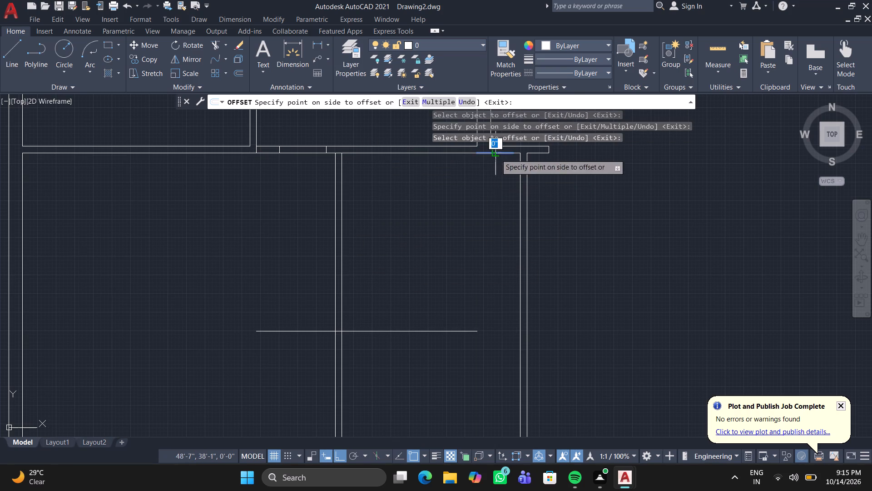
{"action": "left_click", "coordinate": [503, 220]}
{"action": "key", "text": "Return"}
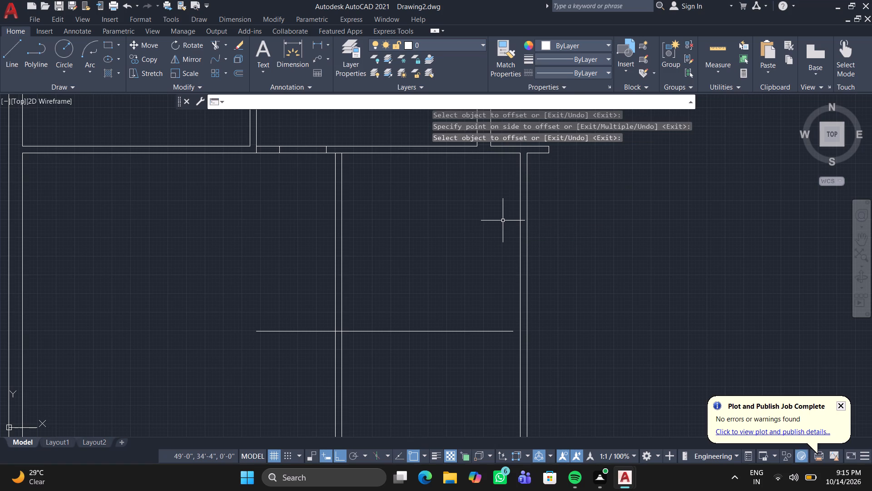
Draw a line from the 10' offset line's east end to the outer line of the east wall.
{"action": "left_click", "coordinate": [10, 45]}
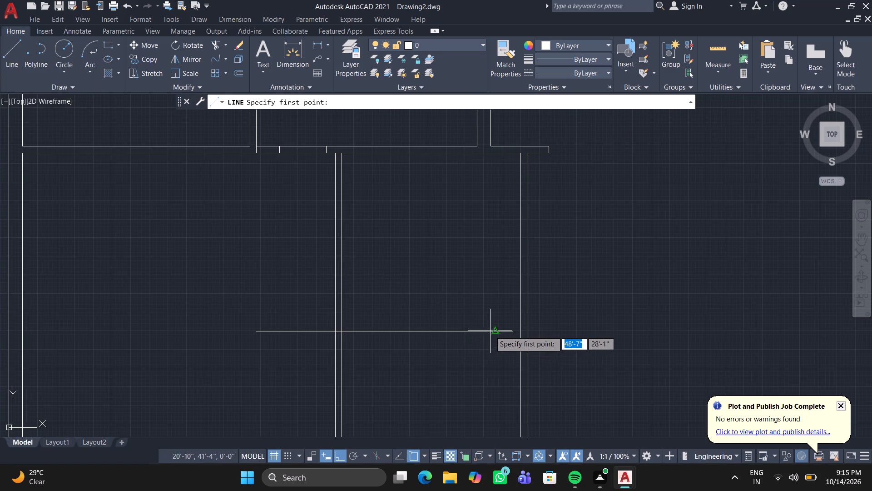
{"action": "scroll", "coordinate": [490, 328], "scroll_direction": "up", "scroll_amount": 3}
{"action": "left_click", "coordinate": [582, 345]}
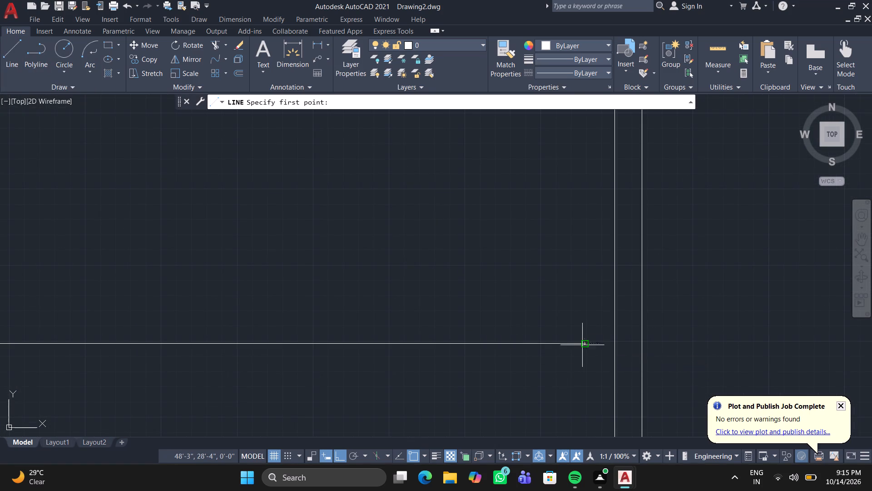
{"action": "left_click", "coordinate": [642, 347]}
{"action": "key", "text": "Return"}
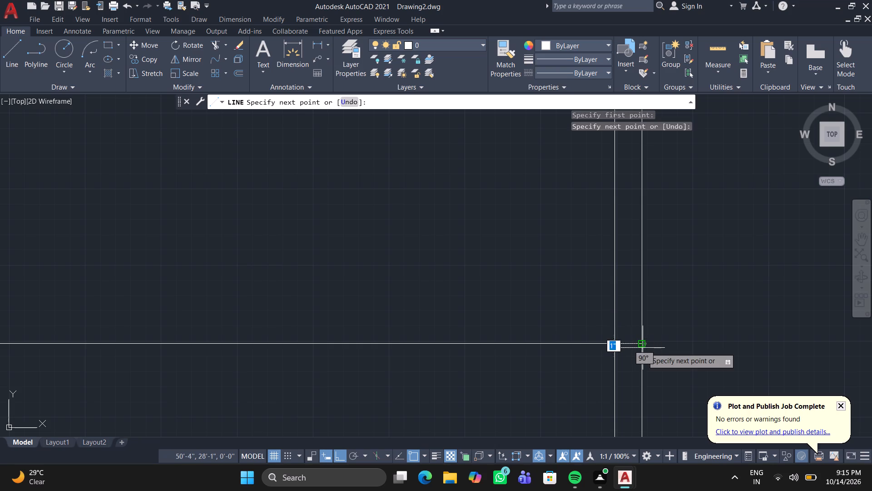
Trim away the part of the new horizontal line that extends west of the vertical dividing partition.
{"action": "scroll", "coordinate": [347, 235], "scroll_direction": "up", "scroll_amount": 1}
{"action": "scroll", "coordinate": [347, 239], "scroll_direction": "down", "scroll_amount": 2}
{"action": "scroll", "coordinate": [300, 251], "scroll_direction": "down", "scroll_amount": 1}
{"action": "middle_click_drag", "start_coordinate": [289, 252], "coordinate": [289, 253]}
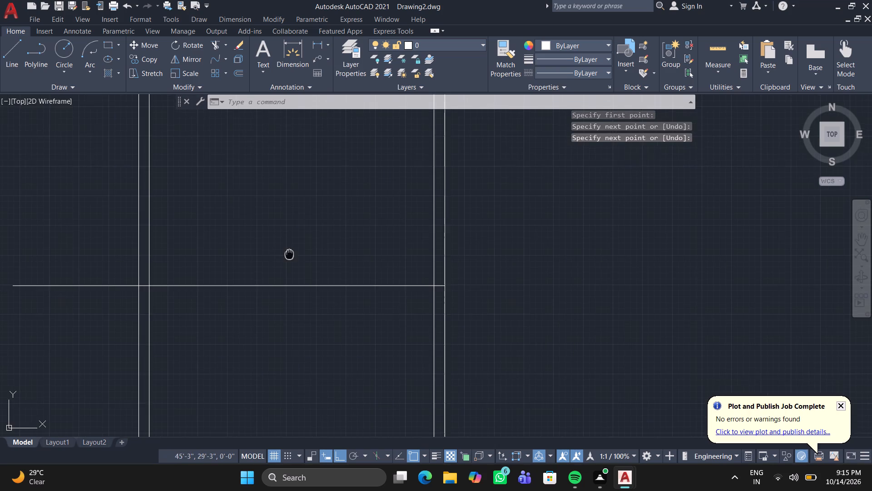
{"action": "middle_click_drag", "start_coordinate": [289, 253], "coordinate": [502, 187]}
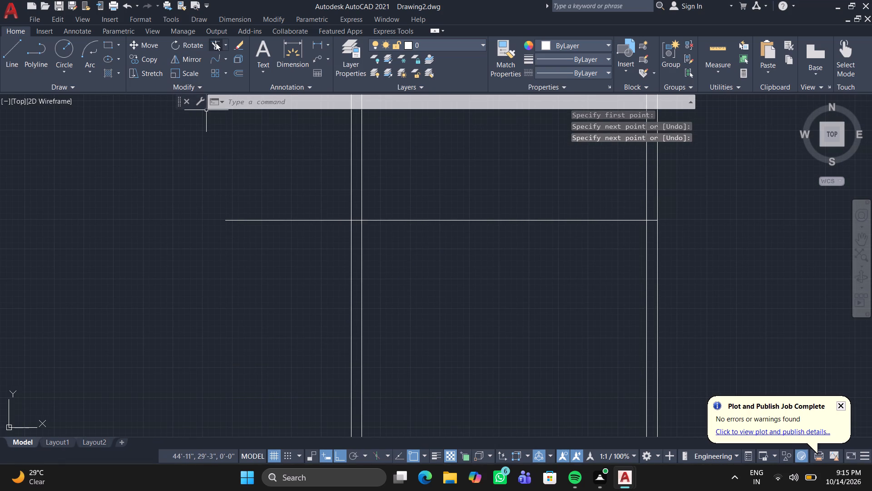
{"action": "left_click", "coordinate": [216, 43]}
{"action": "left_click", "coordinate": [300, 176]}
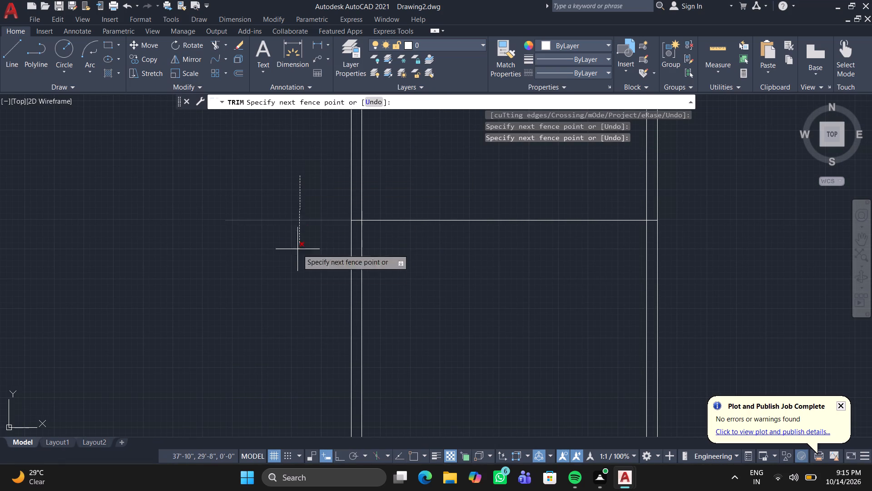
{"action": "left_click", "coordinate": [295, 319]}
{"action": "key", "text": "Return"}
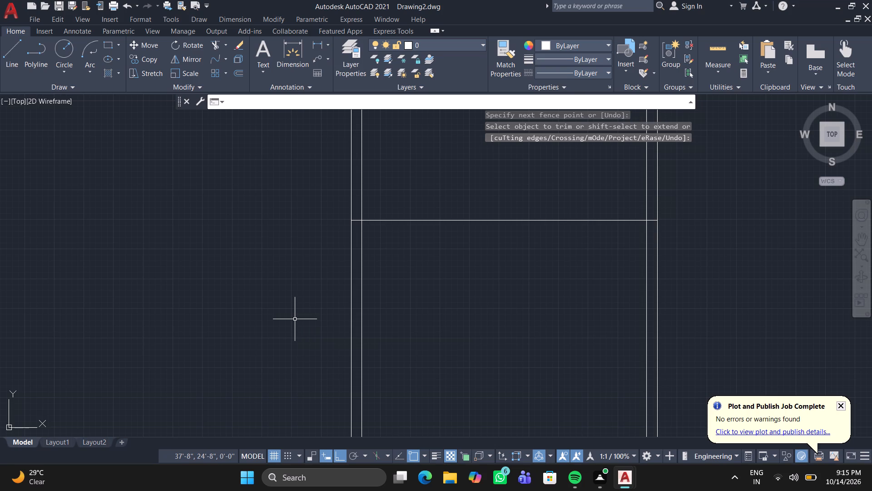
Offset all segments of the new horizontal dividing line 4.5" downward between the vertical partition and the east wall.
{"action": "key", "text": "o"}
{"action": "key", "text": "Return"}
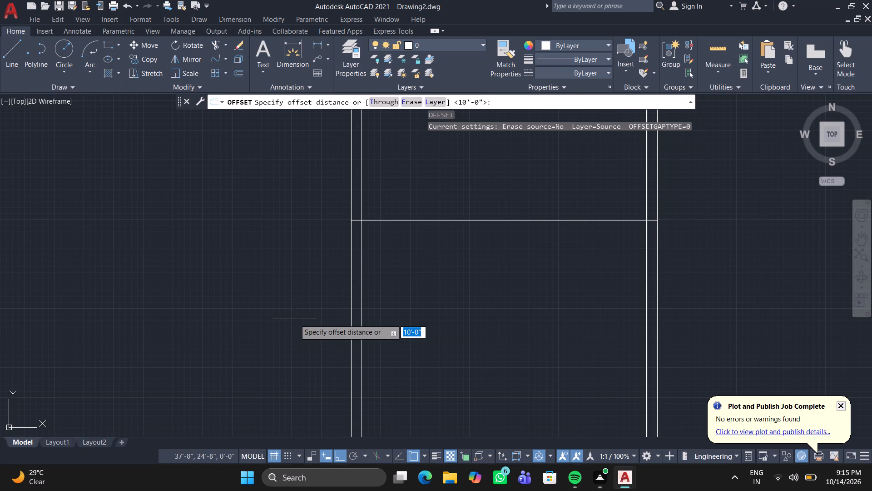
{"action": "key", "text": "4"}
{"action": "type", "text": ".5"}
{"action": "key", "text": "shift+quotedbl"}
{"action": "key", "text": "Return"}
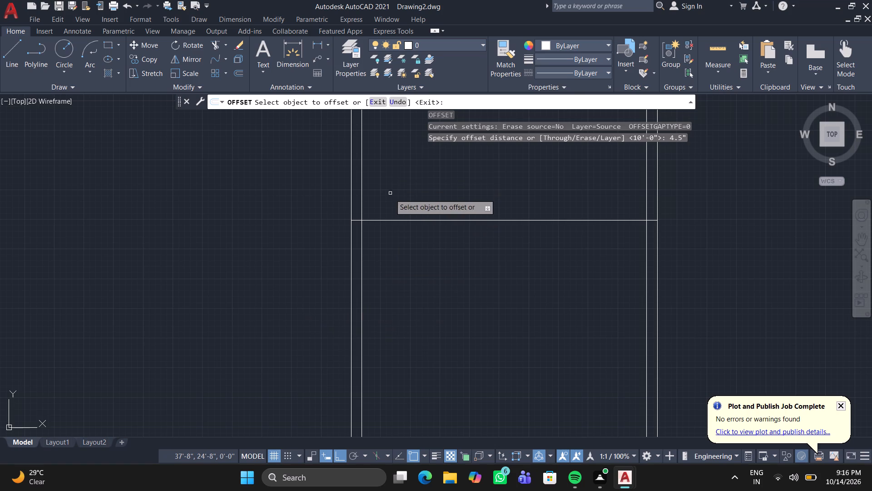
{"action": "left_click", "coordinate": [379, 222]}
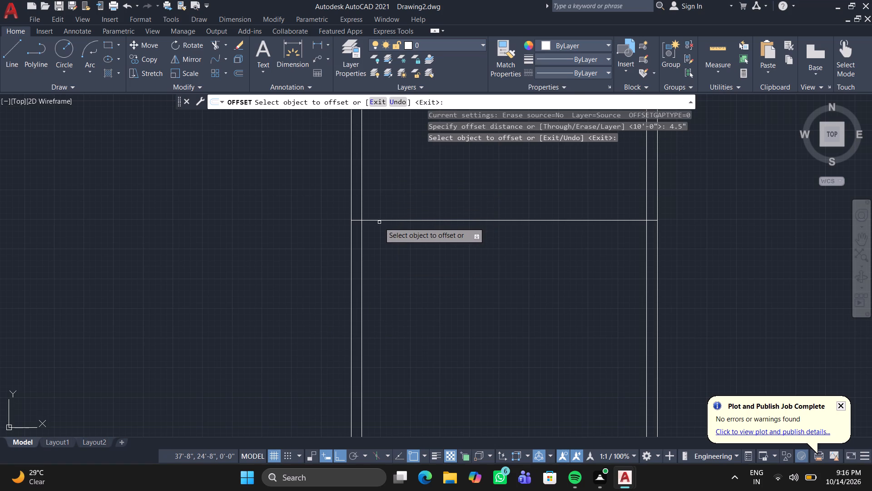
{"action": "left_click", "coordinate": [377, 221]}
{"action": "left_click", "coordinate": [377, 246]}
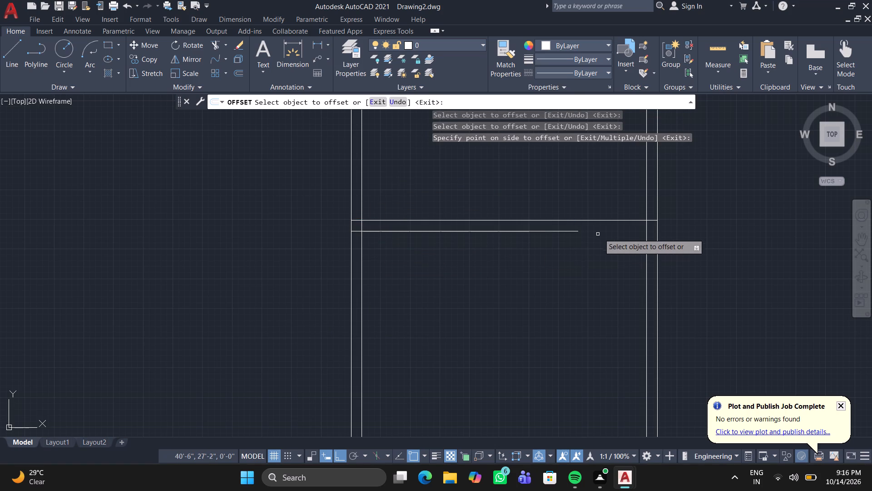
{"action": "left_click", "coordinate": [614, 220]}
{"action": "left_click", "coordinate": [604, 249]}
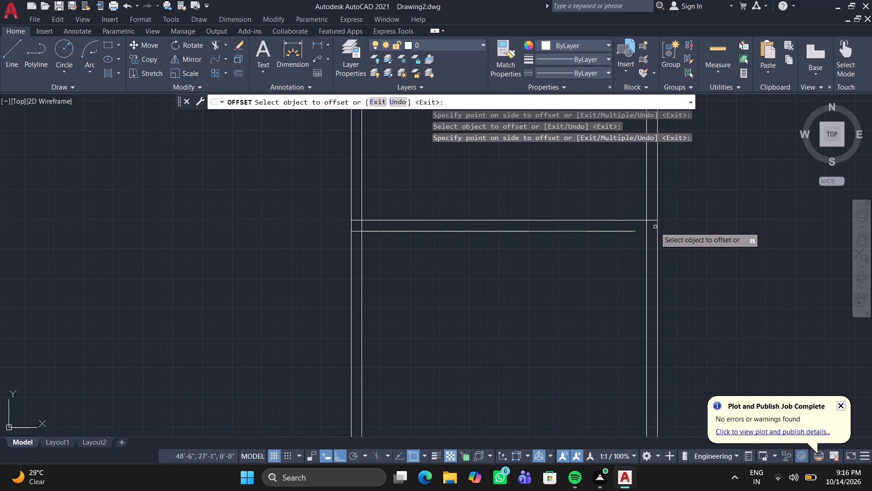
{"action": "scroll", "coordinate": [651, 220], "scroll_direction": "up", "scroll_amount": 1}
{"action": "scroll", "coordinate": [651, 220], "scroll_direction": "down", "scroll_amount": 1}
{"action": "scroll", "coordinate": [651, 220], "scroll_direction": "up", "scroll_amount": 1}
{"action": "left_click", "coordinate": [651, 220]}
{"action": "left_click", "coordinate": [649, 244]}
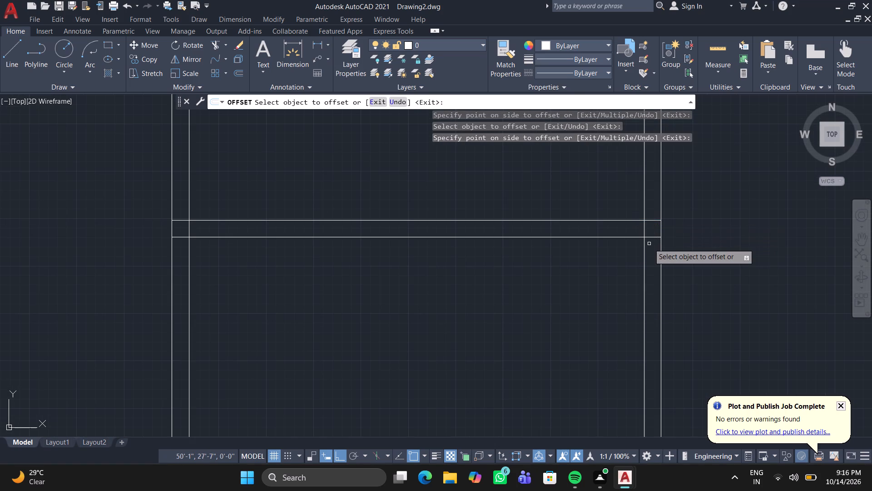
{"action": "key", "text": "Return"}
Trim away both lines of the vertical dividing partition below the new horizontal wall, including the pieces across and beyond the bottom outer wall.
{"action": "scroll", "coordinate": [616, 216], "scroll_direction": "down", "scroll_amount": 3}
{"action": "scroll", "coordinate": [524, 263], "scroll_direction": "down", "scroll_amount": 1}
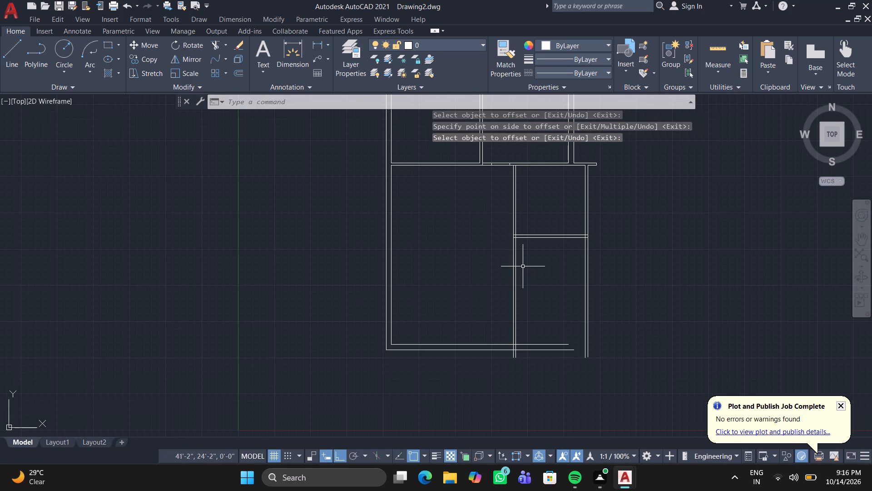
{"action": "scroll", "coordinate": [516, 267], "scroll_direction": "down", "scroll_amount": 1}
{"action": "middle_click", "coordinate": [515, 267]}
{"action": "scroll", "coordinate": [515, 268], "scroll_direction": "up", "scroll_amount": 2}
{"action": "middle_click", "coordinate": [515, 268]}
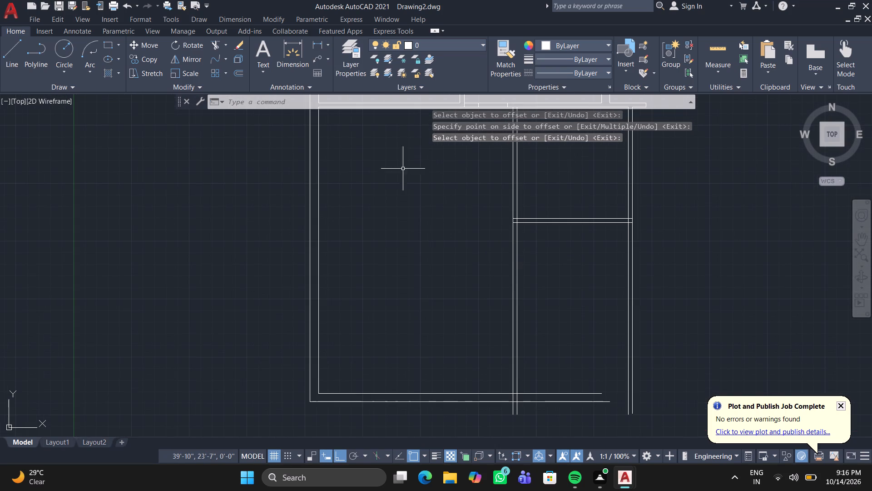
{"action": "left_click", "coordinate": [218, 44]}
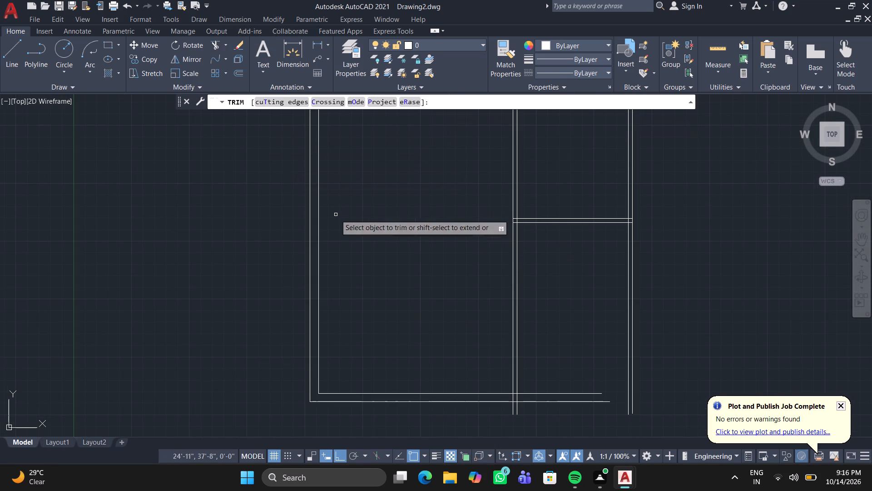
{"action": "left_click_drag", "start_coordinate": [531, 282], "coordinate": [452, 287]}
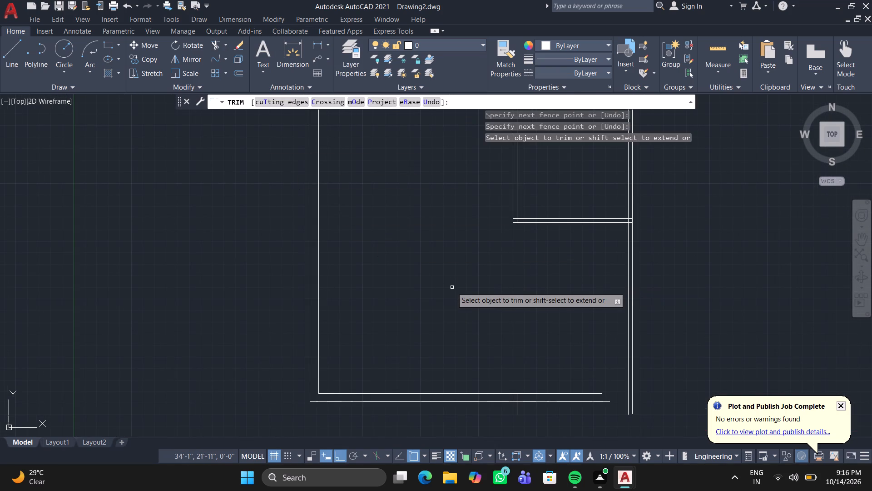
{"action": "scroll", "coordinate": [480, 304], "scroll_direction": "up", "scroll_amount": 1}
{"action": "middle_click_drag", "start_coordinate": [480, 305], "coordinate": [406, 149]}
{"action": "middle_click_drag", "start_coordinate": [401, 142], "coordinate": [398, 137]}
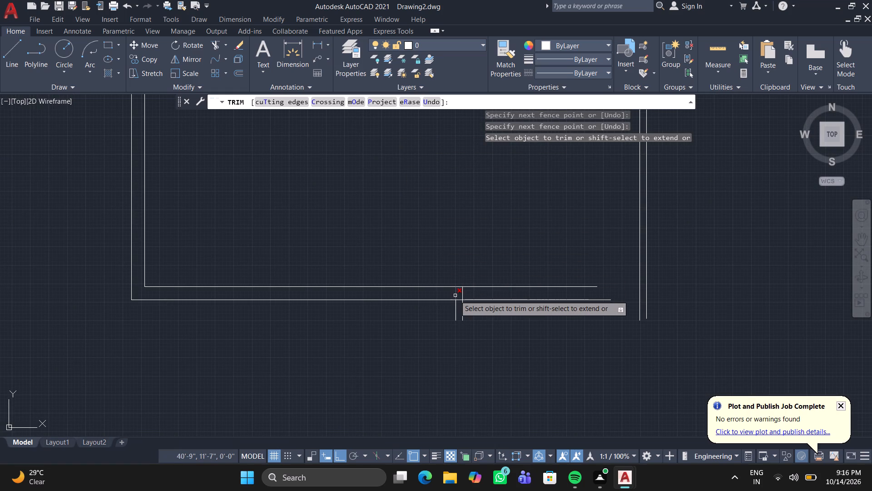
{"action": "scroll", "coordinate": [457, 301], "scroll_direction": "up", "scroll_amount": 2}
{"action": "left_click_drag", "start_coordinate": [482, 292], "coordinate": [411, 282]}
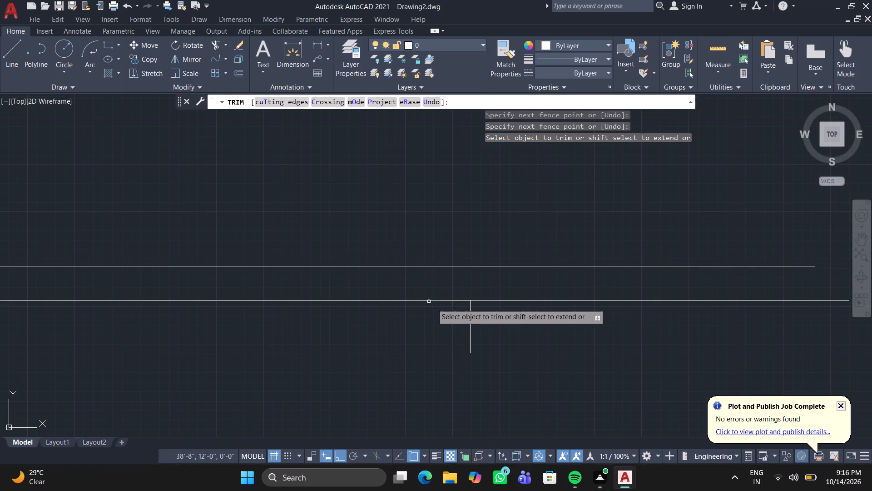
{"action": "left_click_drag", "start_coordinate": [434, 323], "coordinate": [525, 348]}
{"action": "key", "text": "Return"}
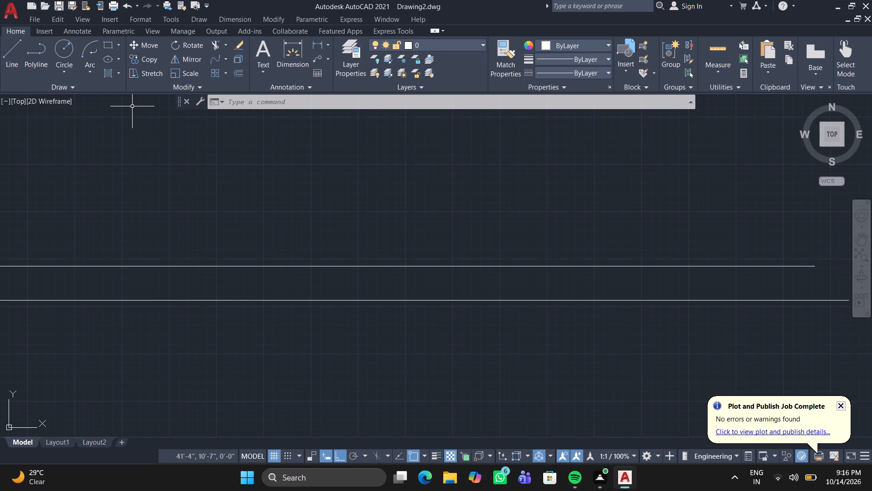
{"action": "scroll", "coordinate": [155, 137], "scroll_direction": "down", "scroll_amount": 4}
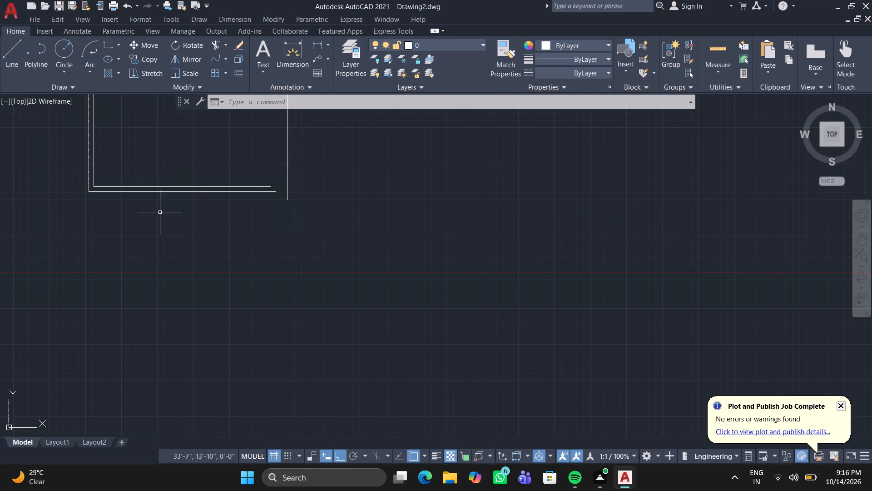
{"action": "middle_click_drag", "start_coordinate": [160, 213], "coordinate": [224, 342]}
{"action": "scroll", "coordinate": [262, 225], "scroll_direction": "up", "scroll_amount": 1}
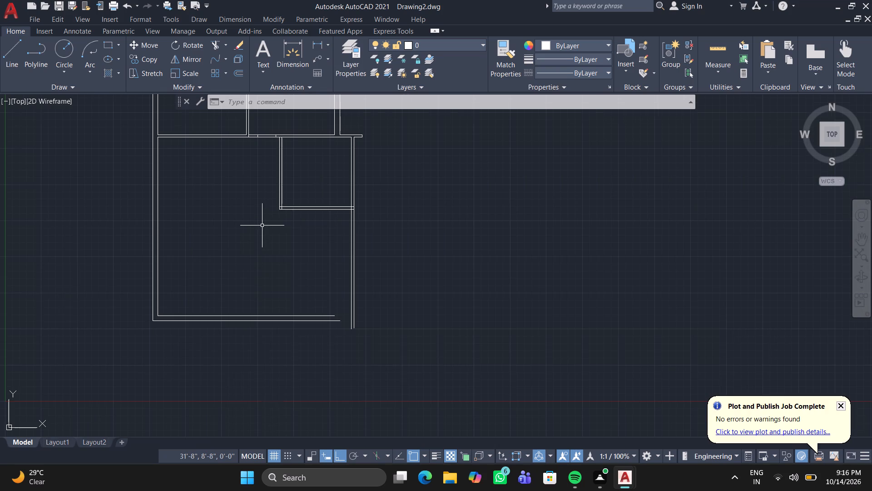
Trim the upper horizontal wall's lower line between the two vertical partition lines at the 10' room's northwest corner.
{"action": "scroll", "coordinate": [262, 225], "scroll_direction": "up", "scroll_amount": 1}
{"action": "scroll", "coordinate": [217, 238], "scroll_direction": "down", "scroll_amount": 2}
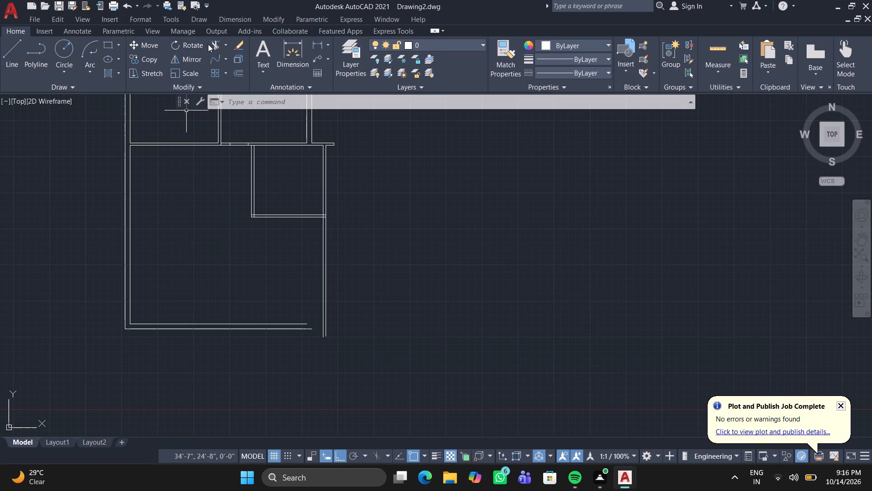
{"action": "left_click", "coordinate": [214, 47]}
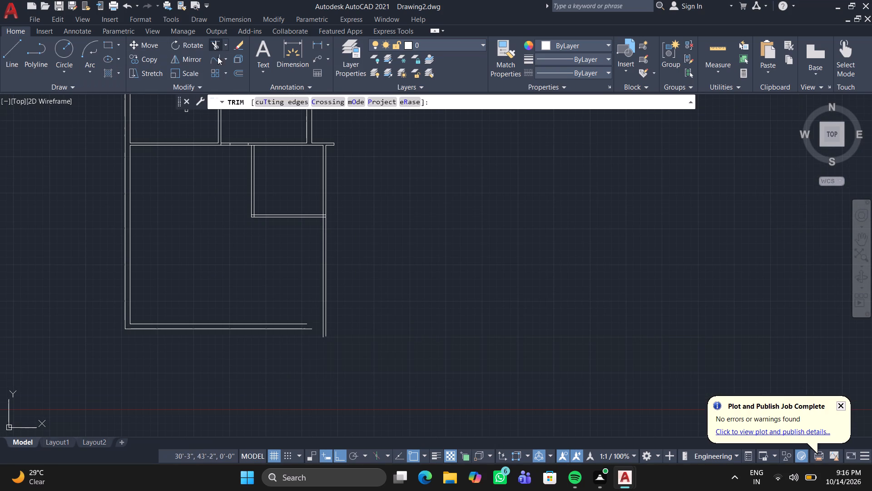
{"action": "scroll", "coordinate": [250, 157], "scroll_direction": "up", "scroll_amount": 4}
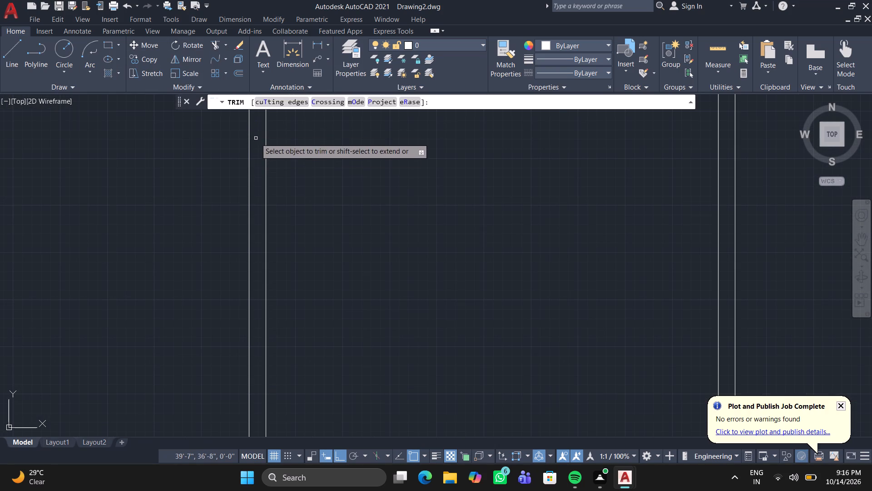
{"action": "middle_click_drag", "start_coordinate": [256, 141], "coordinate": [253, 245]}
{"action": "left_click", "coordinate": [256, 188]}
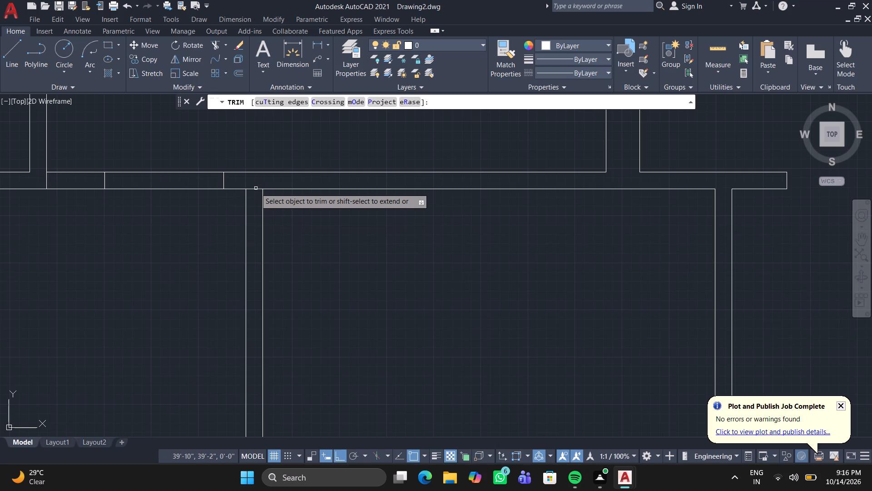
{"action": "left_click_drag", "start_coordinate": [257, 204], "coordinate": [253, 183]}
{"action": "scroll", "coordinate": [292, 251], "scroll_direction": "down", "scroll_amount": 3}
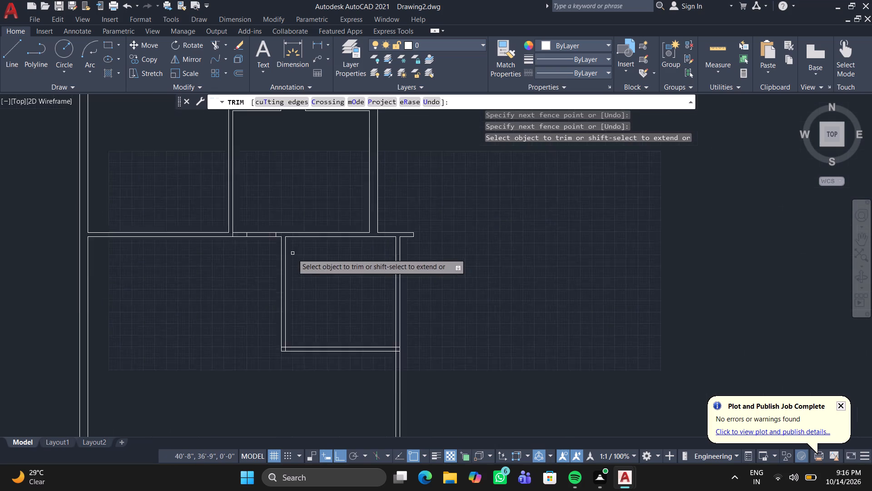
Trim the crossing inner line ends inside the wall thickness at the 10' room's southwest corner.
{"action": "middle_click_drag", "start_coordinate": [293, 256], "coordinate": [206, 155]}
{"action": "scroll", "coordinate": [198, 250], "scroll_direction": "up", "scroll_amount": 4}
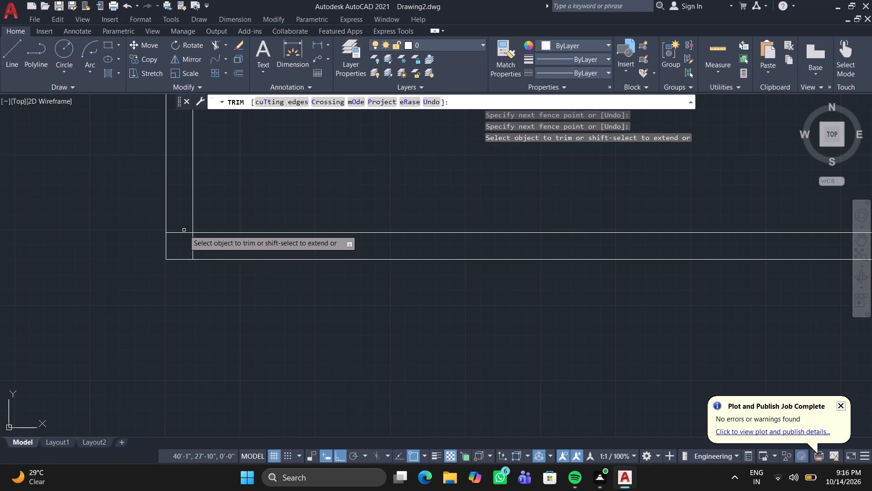
{"action": "scroll", "coordinate": [183, 229], "scroll_direction": "up", "scroll_amount": 2}
{"action": "left_click_drag", "start_coordinate": [178, 229], "coordinate": [228, 277]}
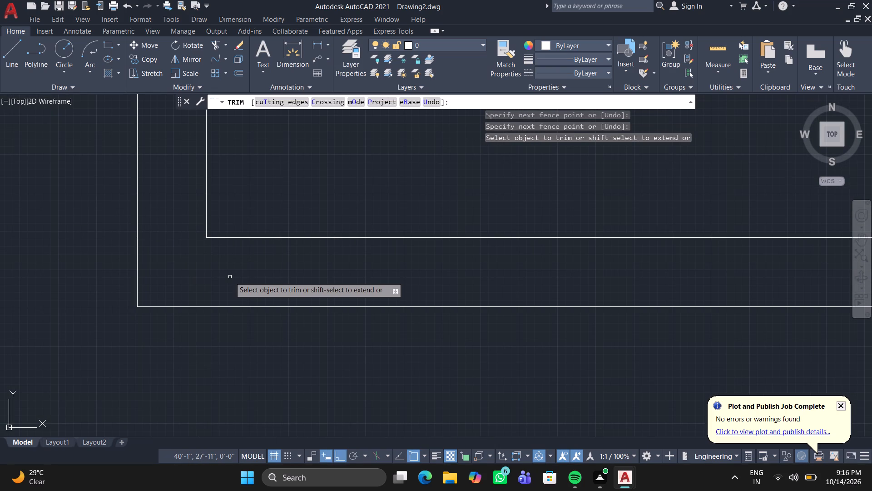
{"action": "key", "text": "Return"}
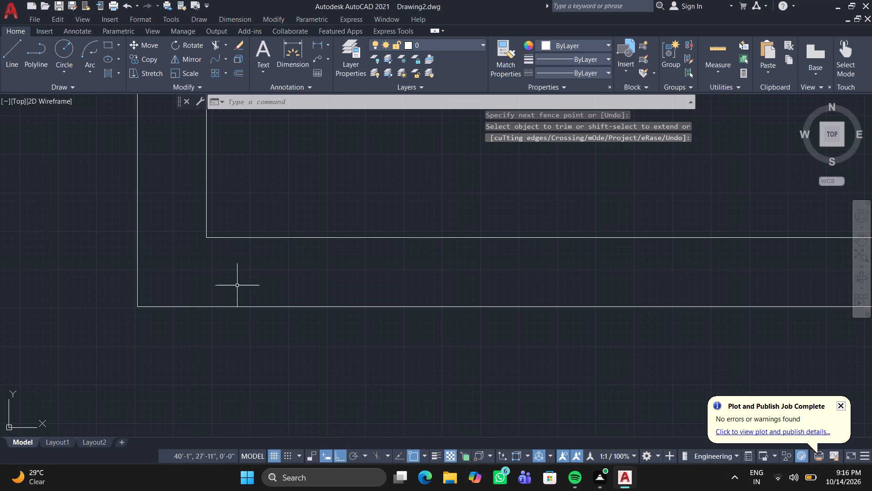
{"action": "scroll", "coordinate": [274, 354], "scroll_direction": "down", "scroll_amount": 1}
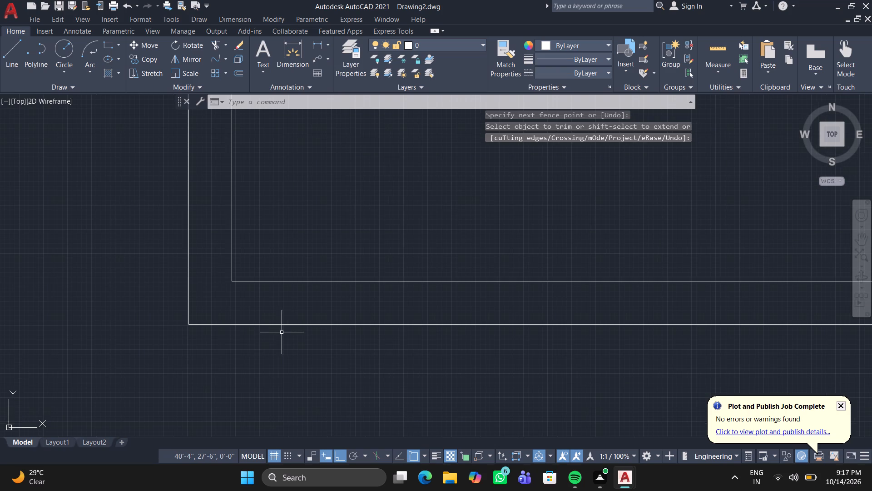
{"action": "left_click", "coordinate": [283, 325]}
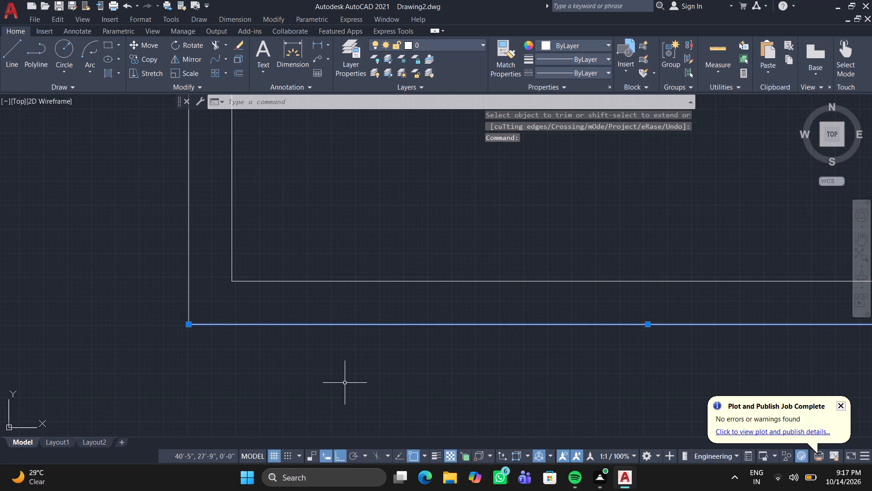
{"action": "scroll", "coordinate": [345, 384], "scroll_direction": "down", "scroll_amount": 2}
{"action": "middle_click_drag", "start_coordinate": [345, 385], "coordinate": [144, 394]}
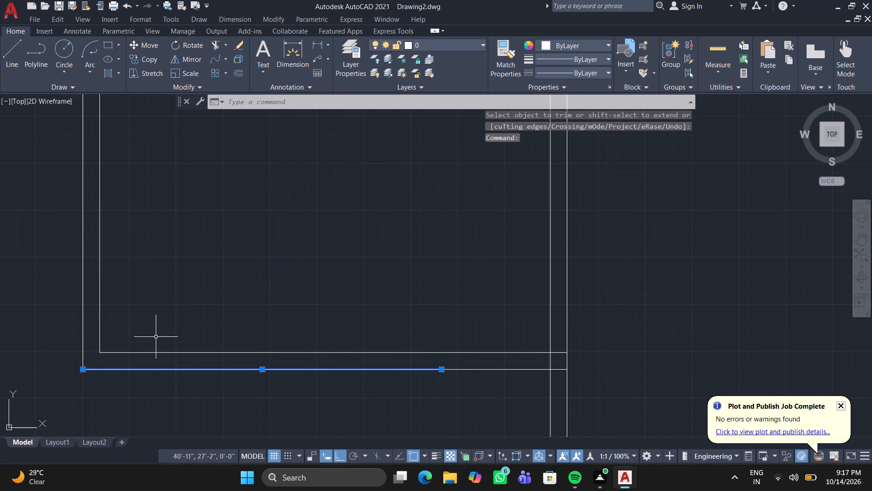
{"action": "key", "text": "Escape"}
Draw a vertical line from the upper east wall's inner corner at the horizontal wall down 26'-11" to the bottom wall's outer line.
{"action": "scroll", "coordinate": [262, 283], "scroll_direction": "down", "scroll_amount": 2}
{"action": "middle_click_drag", "start_coordinate": [291, 244], "coordinate": [267, 303]}
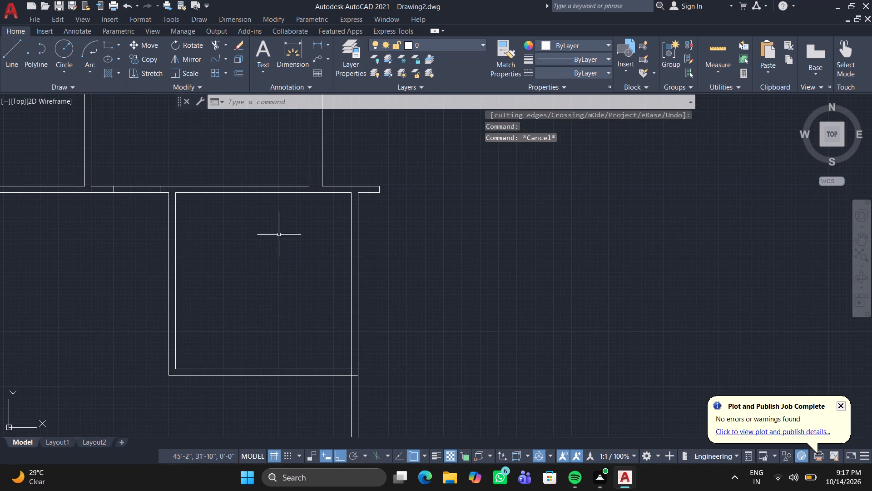
{"action": "key", "text": "l"}
{"action": "key", "text": "Return"}
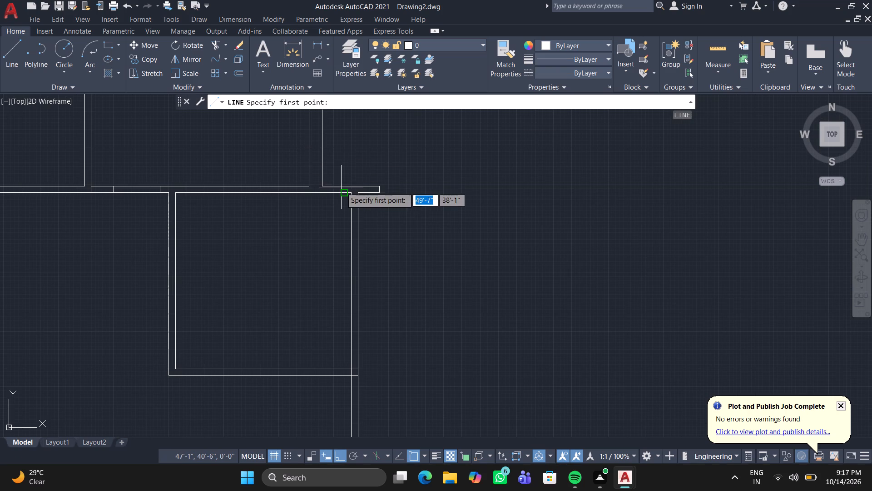
{"action": "left_click", "coordinate": [310, 189]}
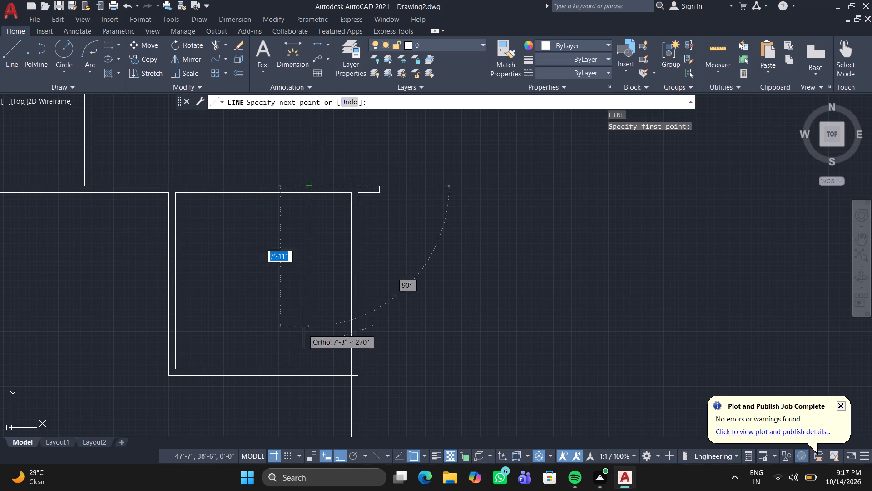
{"action": "middle_click_drag", "start_coordinate": [310, 366], "coordinate": [327, 92]}
{"action": "middle_click", "coordinate": [327, 90]}
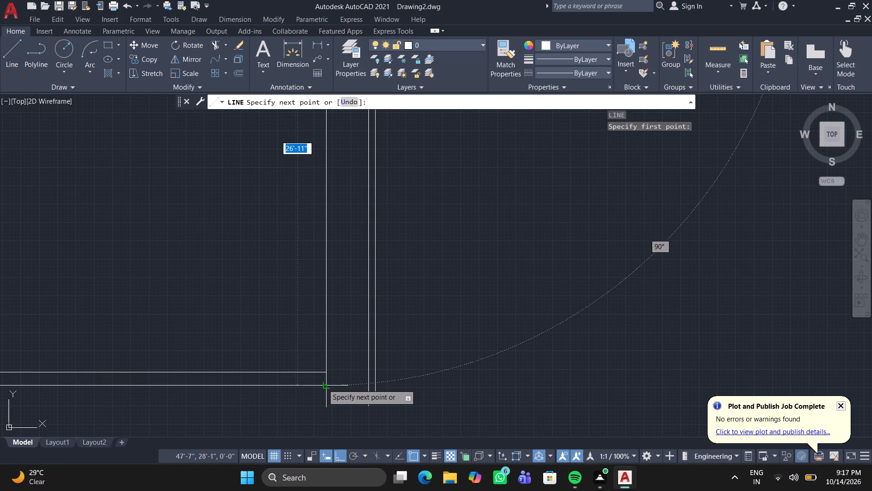
{"action": "left_click", "coordinate": [323, 384]}
{"action": "key", "text": "grave"}
{"action": "key", "text": "Escape"}
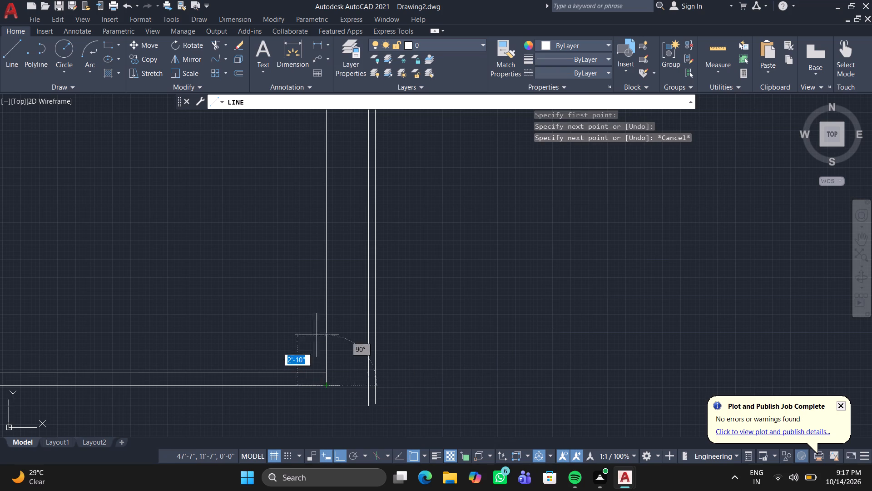
{"action": "key", "text": "Escape"}
Draw a parallel 26'-11" line from the upper east wall's outer corner down to the east end of the bottom wall's outer line.
{"action": "scroll", "coordinate": [294, 279], "scroll_direction": "down", "scroll_amount": 2}
{"action": "middle_click_drag", "start_coordinate": [280, 254], "coordinate": [232, 365]}
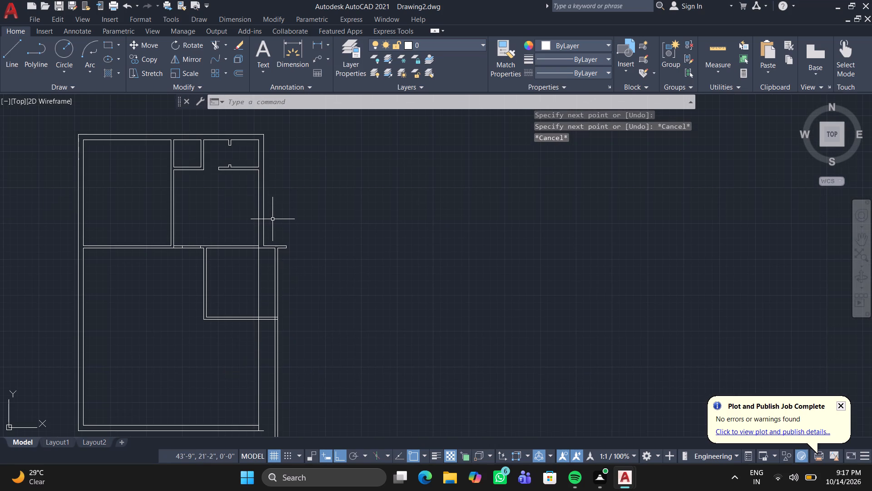
{"action": "key", "text": "l"}
{"action": "key", "text": "Return"}
{"action": "scroll", "coordinate": [264, 236], "scroll_direction": "up", "scroll_amount": 4}
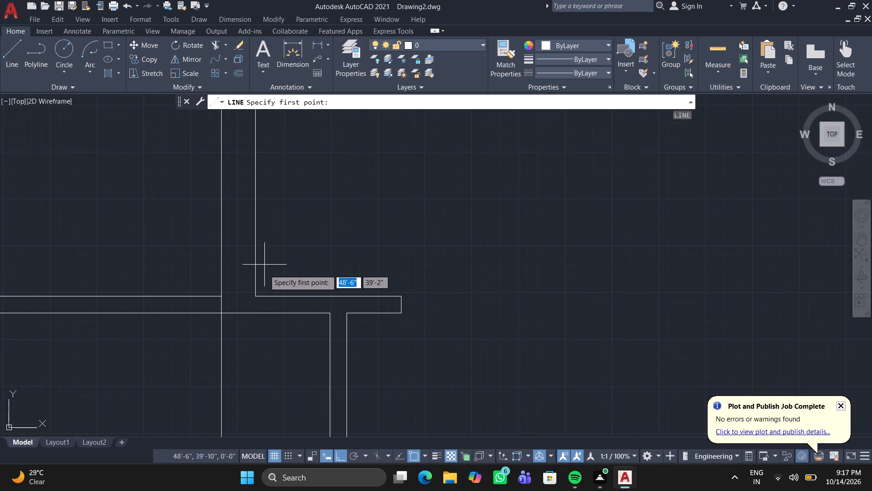
{"action": "left_click", "coordinate": [255, 296]}
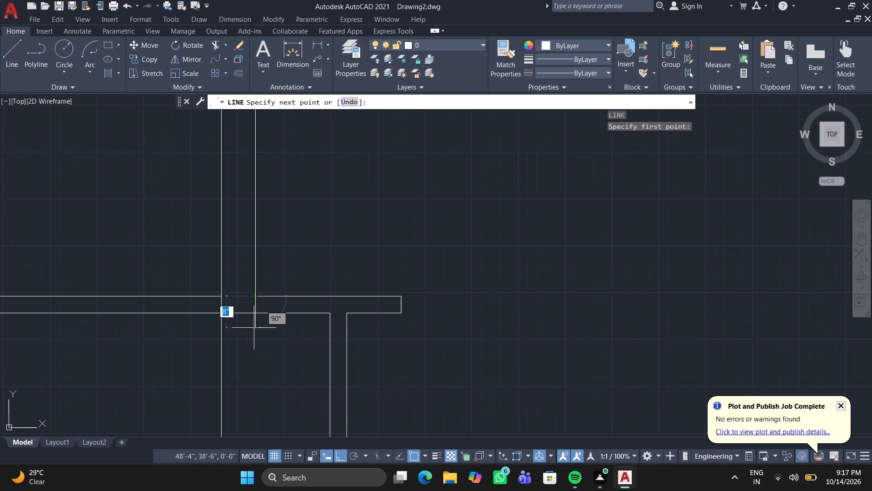
{"action": "scroll", "coordinate": [255, 375], "scroll_direction": "down", "scroll_amount": 3}
{"action": "middle_click_drag", "start_coordinate": [255, 376], "coordinate": [257, 119]}
{"action": "middle_click", "coordinate": [257, 119]}
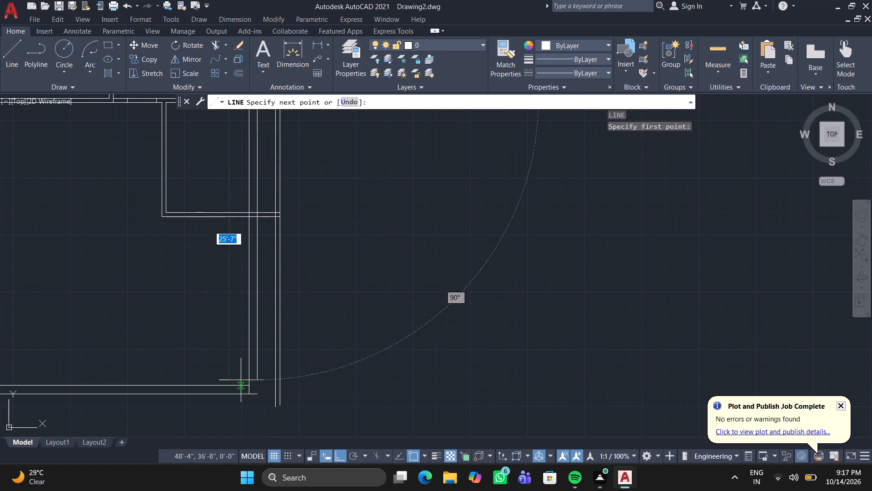
{"action": "scroll", "coordinate": [250, 396], "scroll_direction": "up", "scroll_amount": 4}
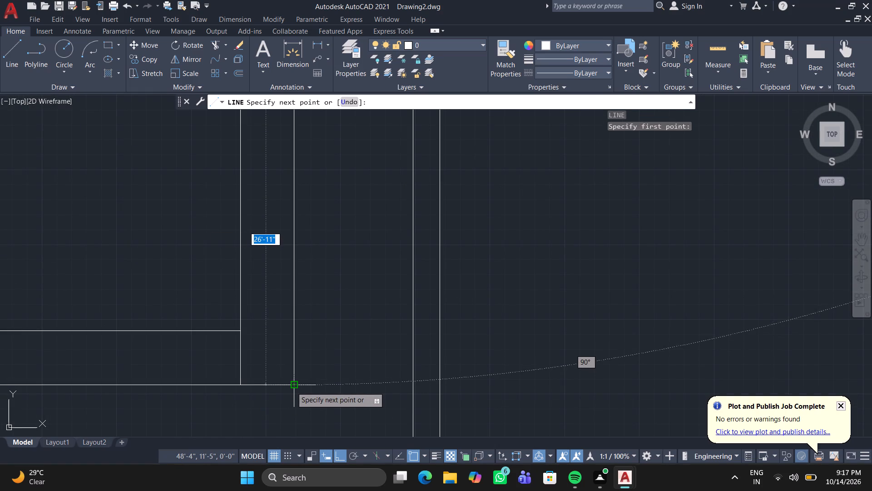
{"action": "left_click", "coordinate": [294, 389]}
{"action": "key", "text": "Escape"}
Trim both new vertical lines below the horizontal wall, leaving only the short pieces crossing the wall thickness.
{"action": "scroll", "coordinate": [219, 312], "scroll_direction": "down", "scroll_amount": 4}
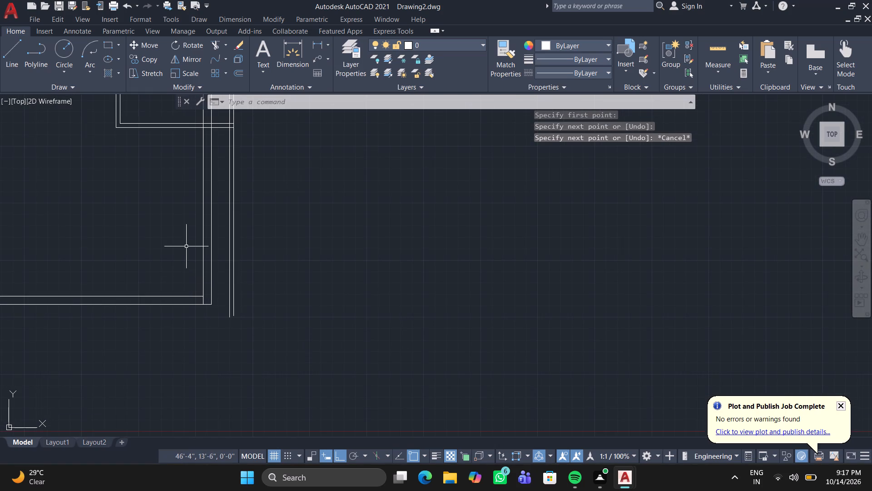
{"action": "middle_click_drag", "start_coordinate": [186, 246], "coordinate": [323, 487]}
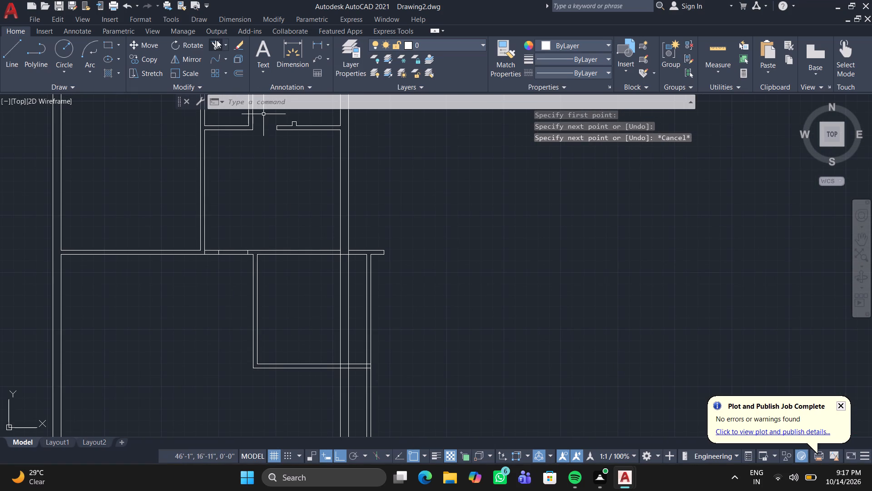
{"action": "left_click", "coordinate": [217, 41]}
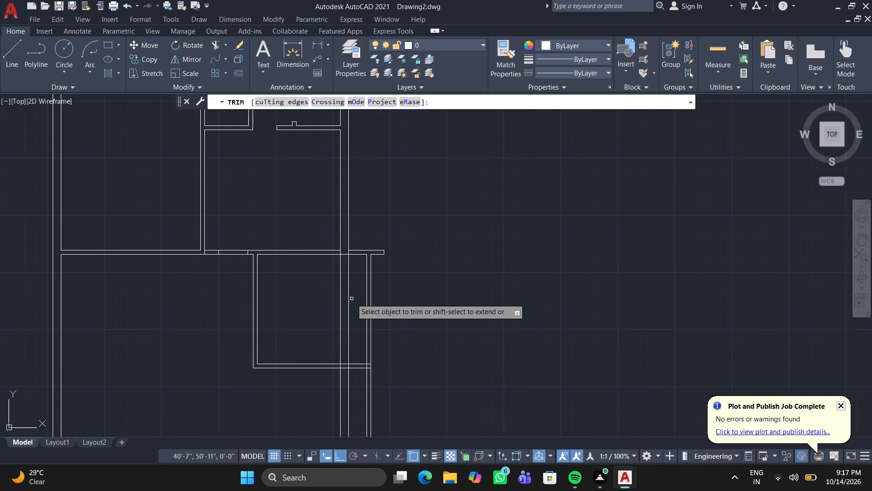
{"action": "scroll", "coordinate": [351, 299], "scroll_direction": "up", "scroll_amount": 3}
{"action": "left_click_drag", "start_coordinate": [351, 297], "coordinate": [218, 284]}
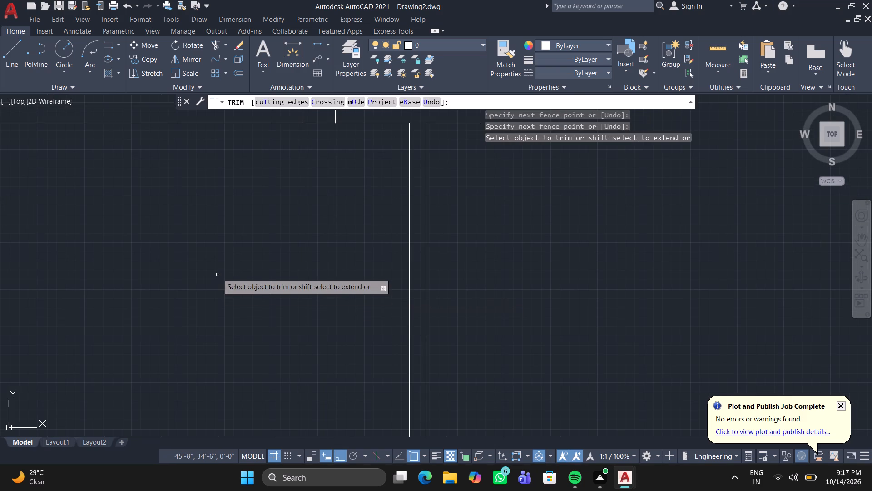
{"action": "scroll", "coordinate": [233, 265], "scroll_direction": "down", "scroll_amount": 1}
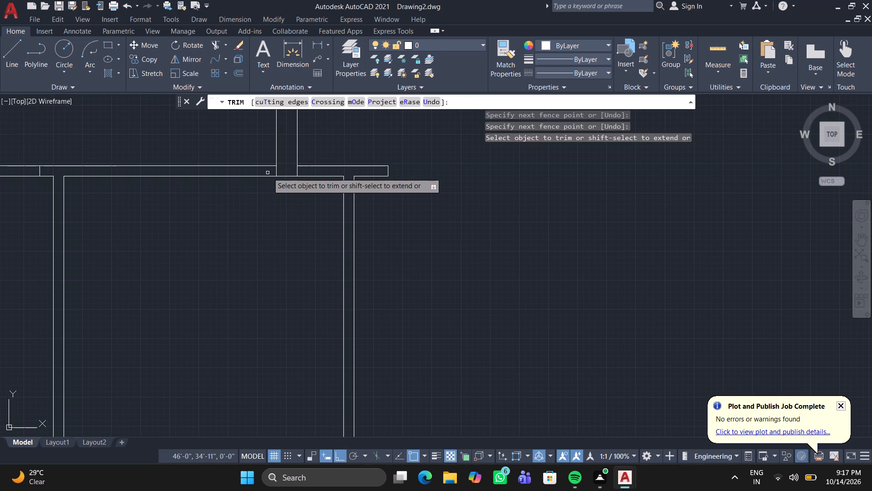
{"action": "key", "text": "Escape"}
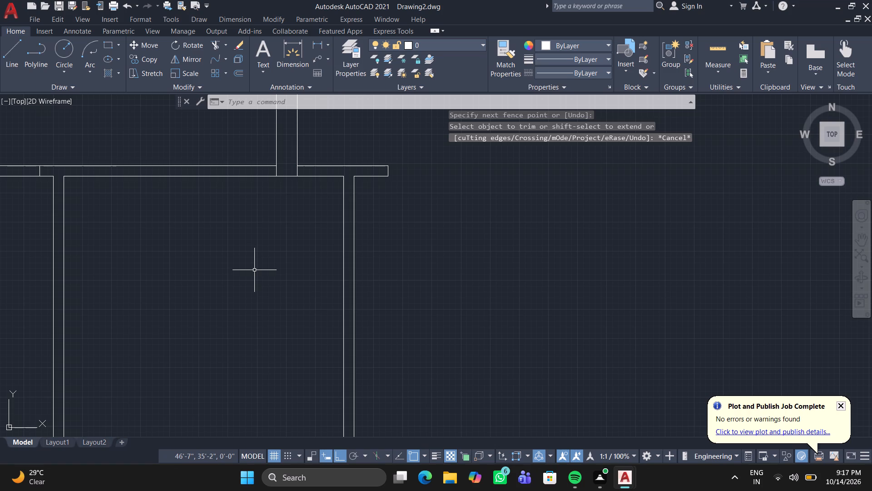
Trim the crossing inner line ends inside the wall thickness at the 10' room's southeast corner.
{"action": "scroll", "coordinate": [312, 220], "scroll_direction": "down", "scroll_amount": 3}
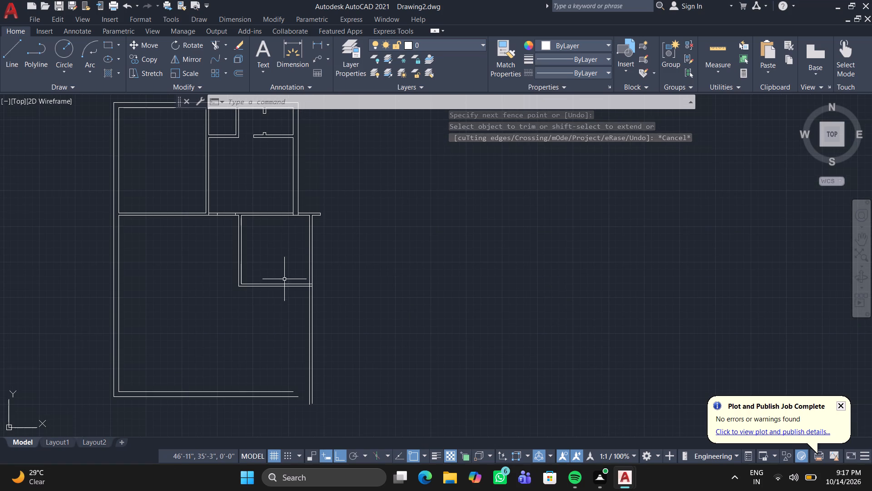
{"action": "left_click", "coordinate": [214, 46]}
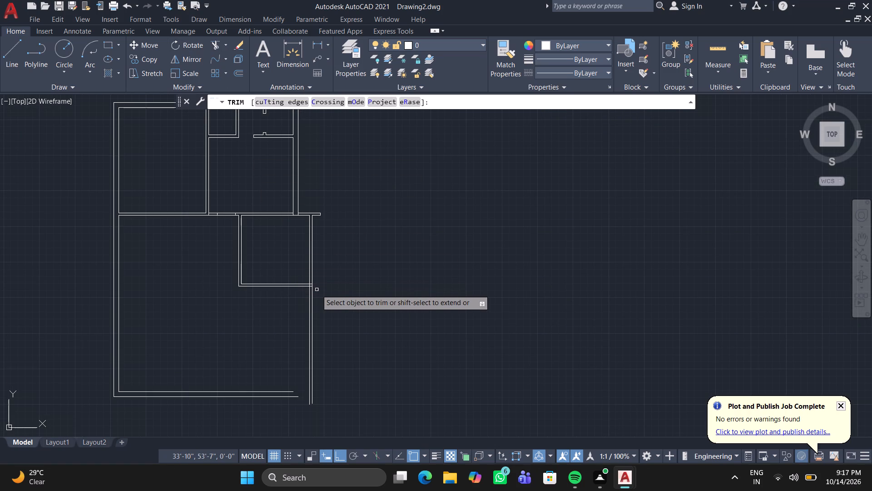
{"action": "scroll", "coordinate": [314, 284], "scroll_direction": "up", "scroll_amount": 5}
{"action": "left_click", "coordinate": [249, 308]}
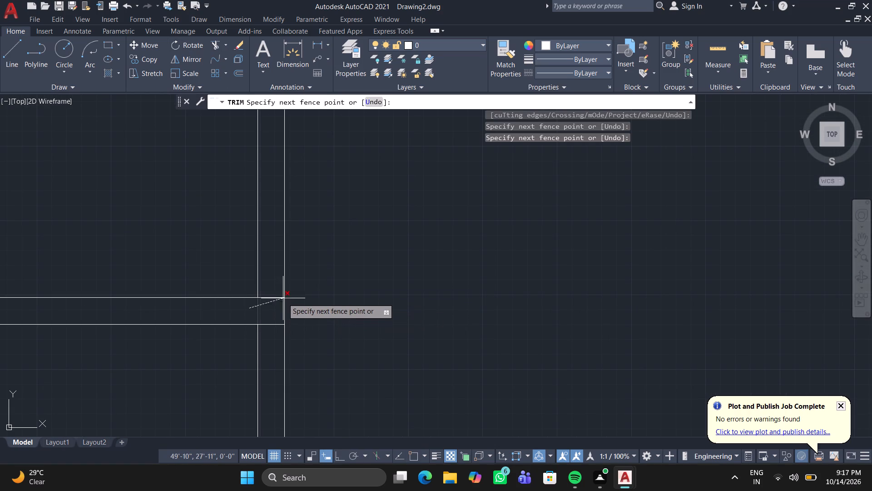
{"action": "left_click", "coordinate": [273, 292]}
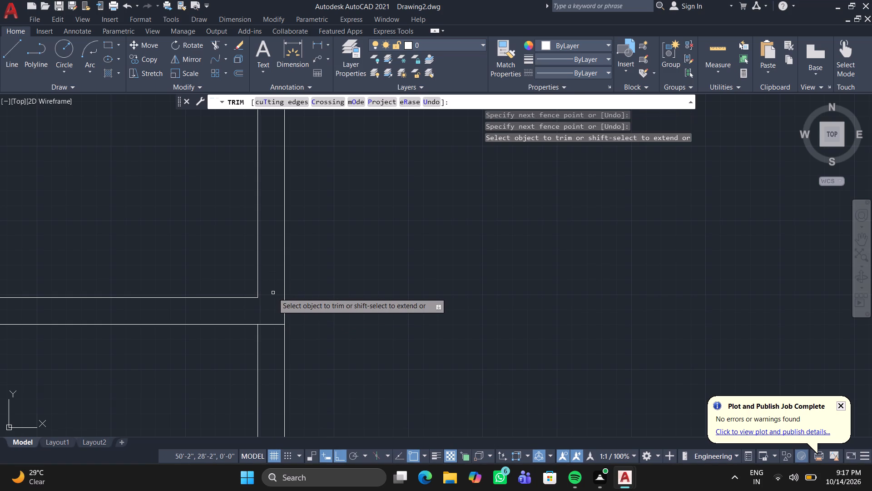
{"action": "key", "text": "Return"}
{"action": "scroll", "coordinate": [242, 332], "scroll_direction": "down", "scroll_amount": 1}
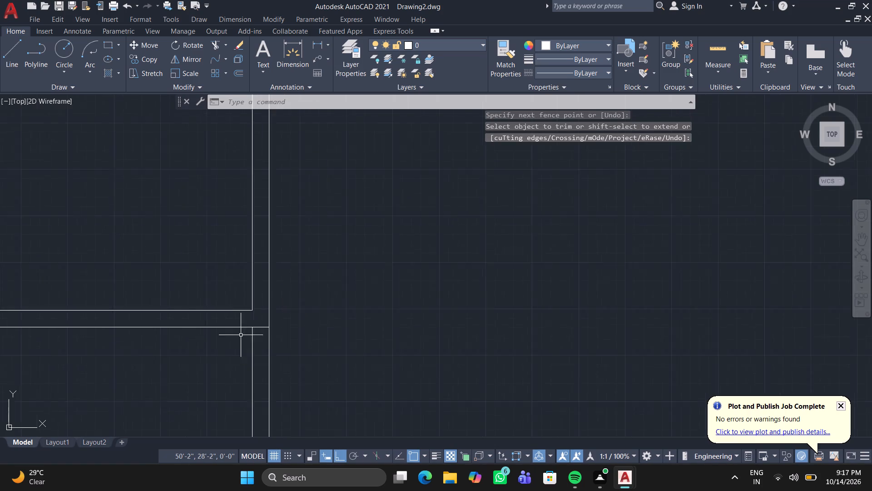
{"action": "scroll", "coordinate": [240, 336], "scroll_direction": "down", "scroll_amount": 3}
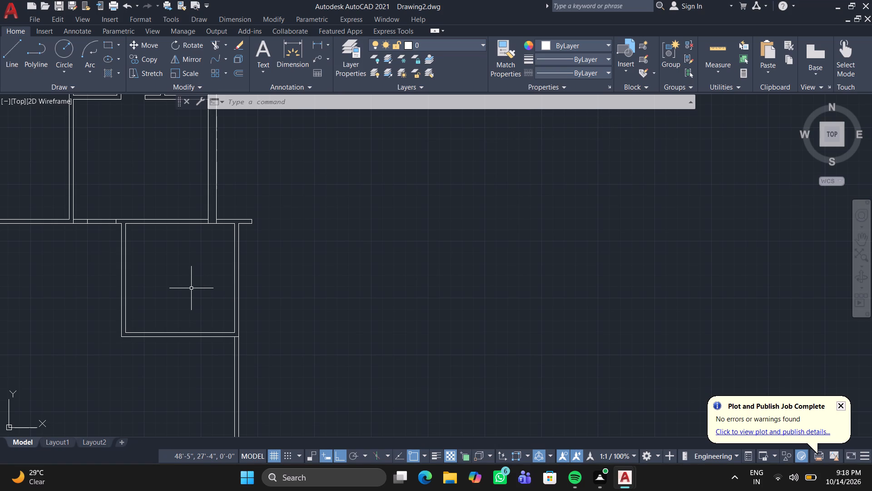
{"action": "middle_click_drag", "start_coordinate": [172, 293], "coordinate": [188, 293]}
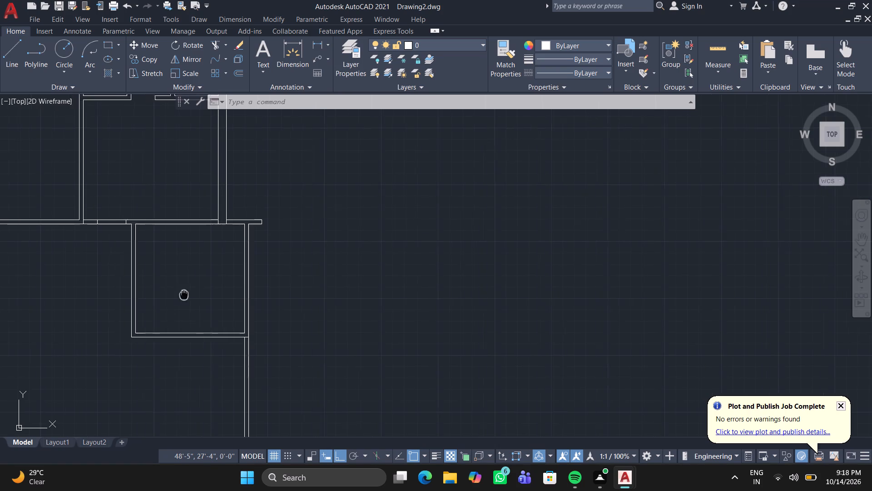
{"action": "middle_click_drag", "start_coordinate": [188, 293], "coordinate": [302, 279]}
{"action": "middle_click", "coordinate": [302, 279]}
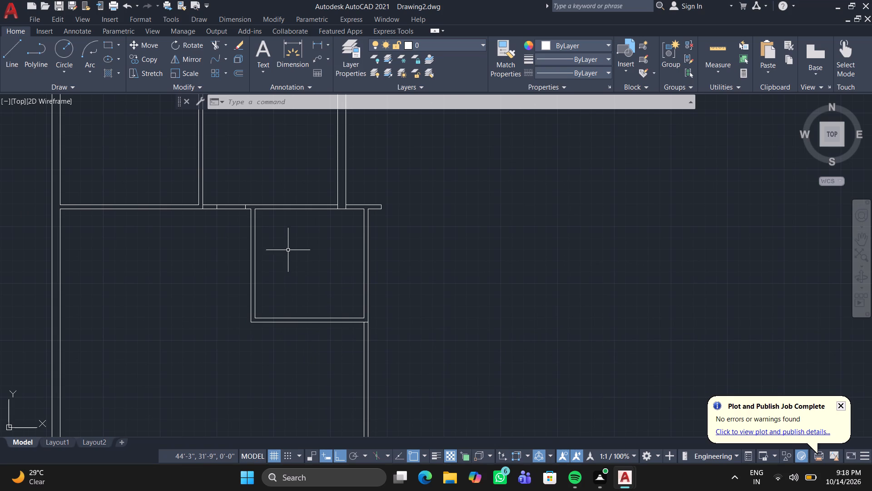
Trim the short piece of the 10' room's lower south wall line that crosses the east wall thickness.
{"action": "left_click", "coordinate": [217, 45]}
{"action": "scroll", "coordinate": [366, 324], "scroll_direction": "up", "scroll_amount": 5}
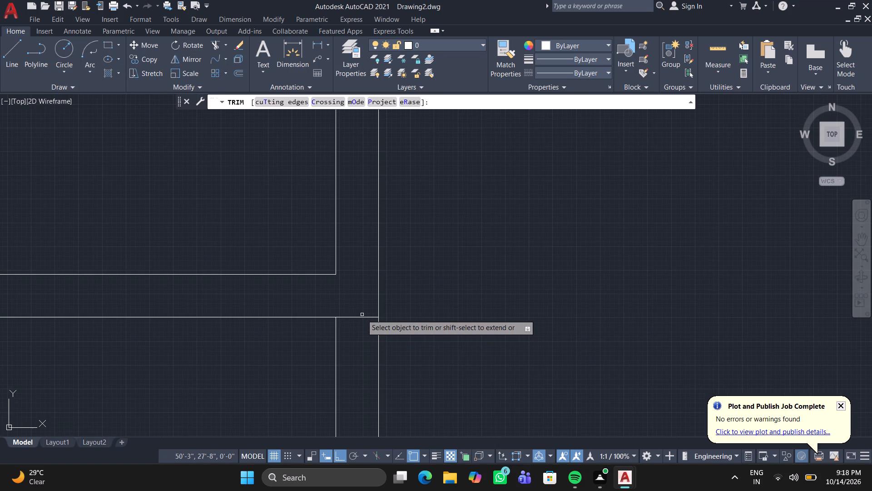
{"action": "left_click_drag", "start_coordinate": [362, 315], "coordinate": [364, 335]}
{"action": "key", "text": "Return"}
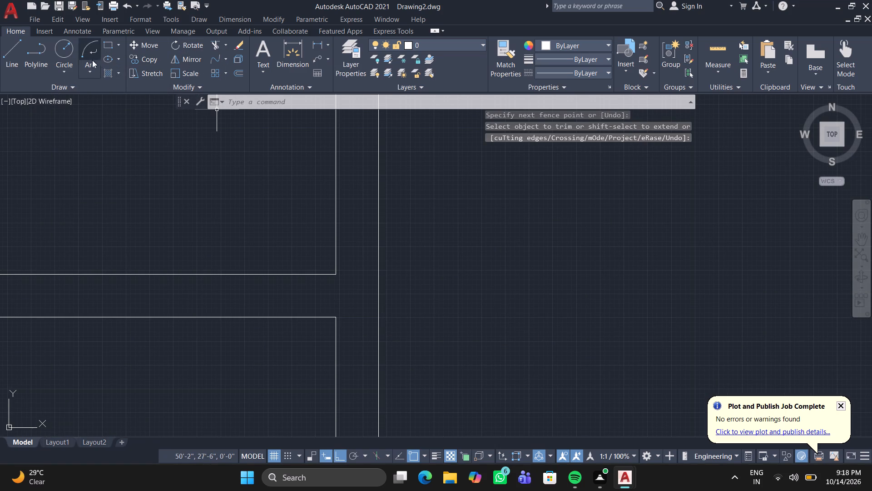
Draw a vertical line about 26'-6" long from the upper east wall's inner face at the horizontal wall's lower line down to the bottom wall's outer line.
{"action": "left_click", "coordinate": [8, 51]}
{"action": "scroll", "coordinate": [68, 132], "scroll_direction": "down", "scroll_amount": 3}
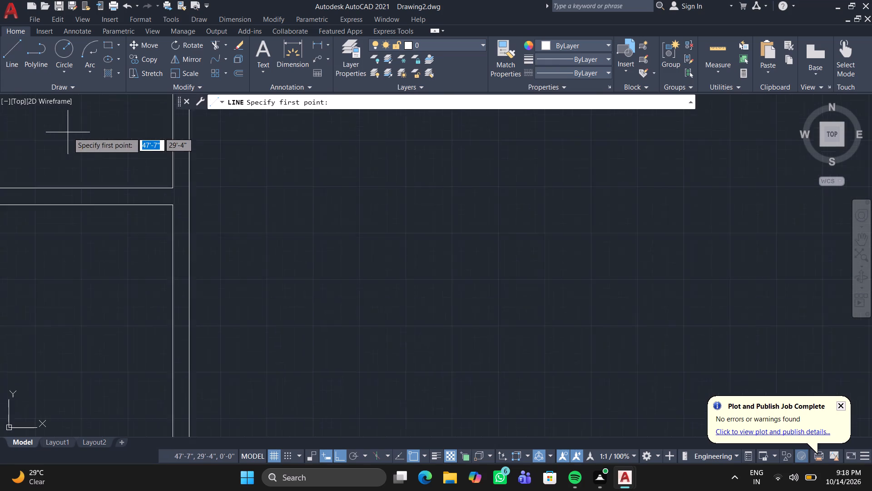
{"action": "middle_click_drag", "start_coordinate": [74, 131], "coordinate": [456, 293]}
{"action": "scroll", "coordinate": [462, 221], "scroll_direction": "down", "scroll_amount": 1}
{"action": "scroll", "coordinate": [462, 179], "scroll_direction": "down", "scroll_amount": 1}
{"action": "middle_click_drag", "start_coordinate": [462, 180], "coordinate": [432, 229]}
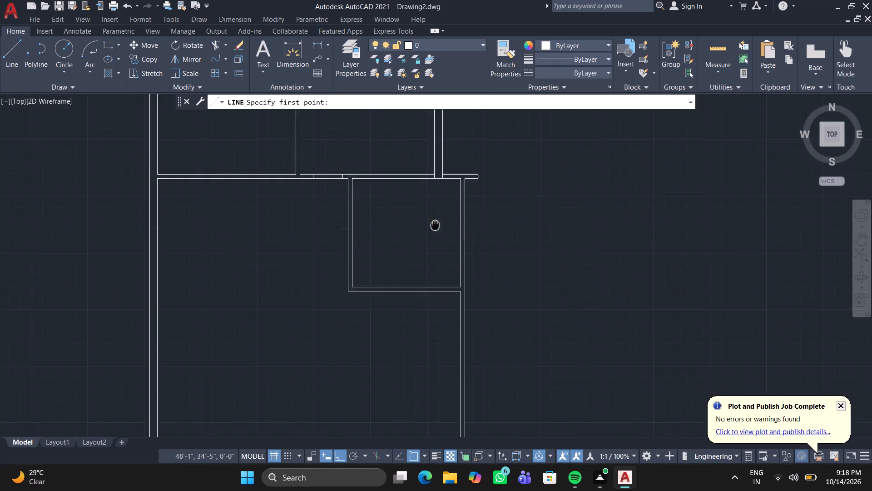
{"action": "middle_click_drag", "start_coordinate": [432, 229], "coordinate": [423, 243]}
{"action": "middle_click", "coordinate": [423, 243]}
{"action": "scroll", "coordinate": [427, 195], "scroll_direction": "up", "scroll_amount": 3}
{"action": "left_click", "coordinate": [392, 223]}
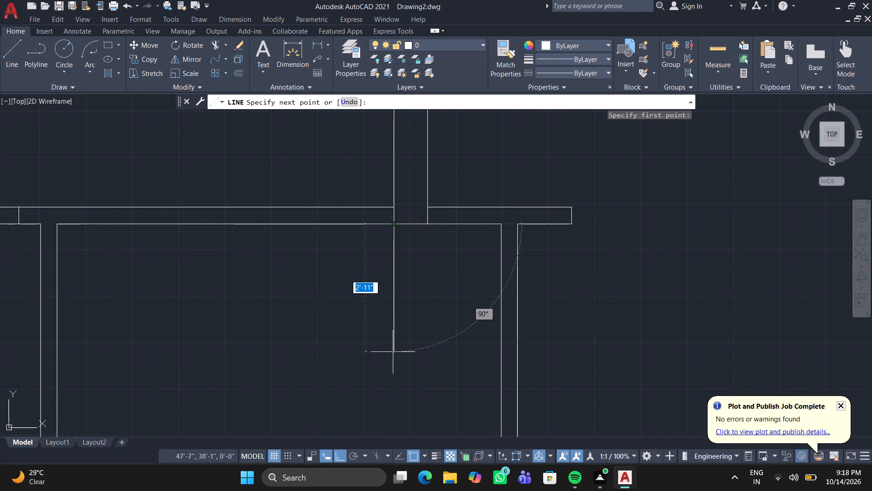
{"action": "scroll", "coordinate": [385, 432], "scroll_direction": "down", "scroll_amount": 2}
{"action": "middle_click_drag", "start_coordinate": [387, 424], "coordinate": [501, 119]}
{"action": "scroll", "coordinate": [506, 449], "scroll_direction": "down", "scroll_amount": 1}
{"action": "middle_click_drag", "start_coordinate": [507, 421], "coordinate": [509, 408]}
{"action": "middle_click_drag", "start_coordinate": [509, 393], "coordinate": [518, 311]}
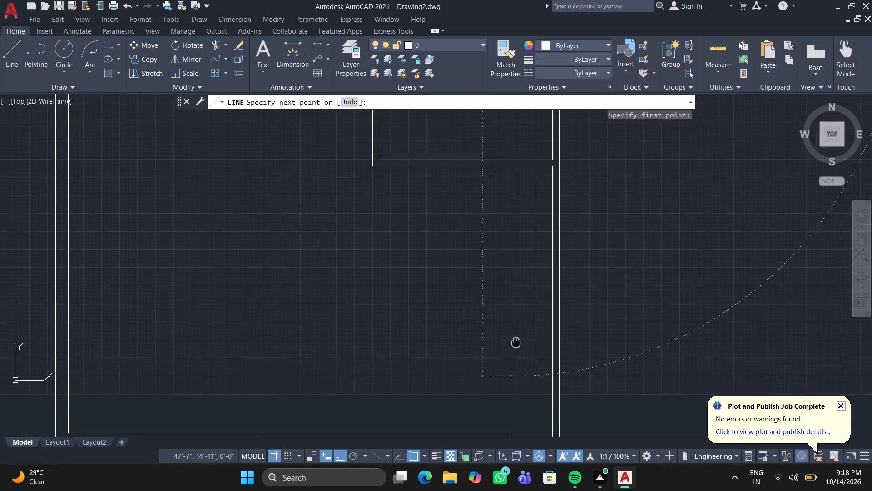
{"action": "middle_click_drag", "start_coordinate": [518, 311], "coordinate": [518, 267]}
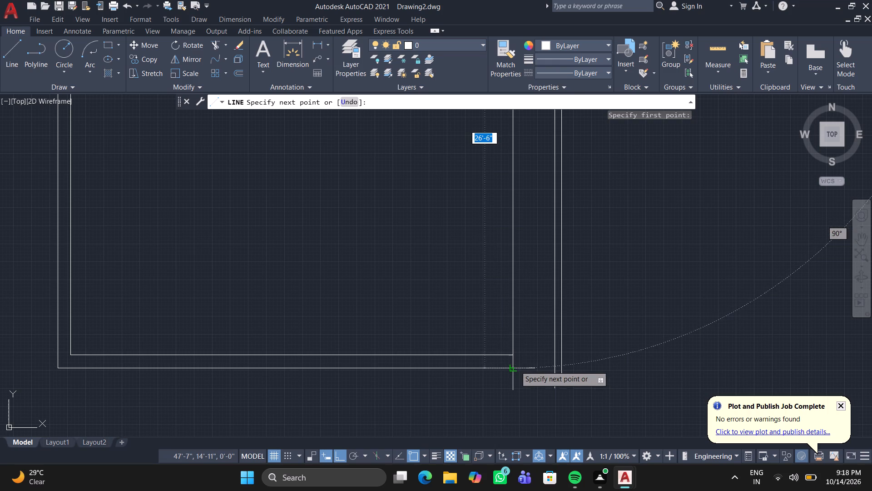
{"action": "left_click", "coordinate": [515, 368]}
{"action": "key", "text": "Return"}
Draw a parallel line from the upper east wall's outer face at the horizontal wall's lower line down to the bottom outer line's east end.
{"action": "scroll", "coordinate": [436, 260], "scroll_direction": "down", "scroll_amount": 3}
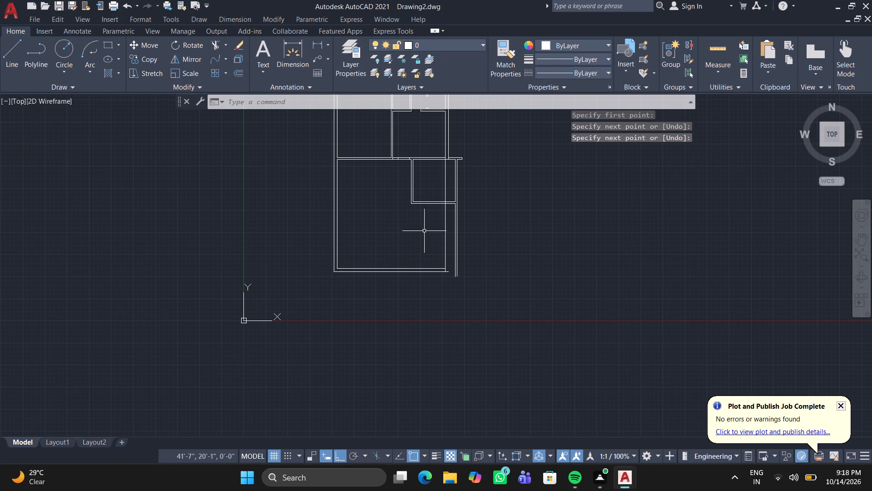
{"action": "scroll", "coordinate": [445, 158], "scroll_direction": "up", "scroll_amount": 4}
{"action": "middle_click_drag", "start_coordinate": [417, 161], "coordinate": [234, 186]}
{"action": "left_click", "coordinate": [8, 49]}
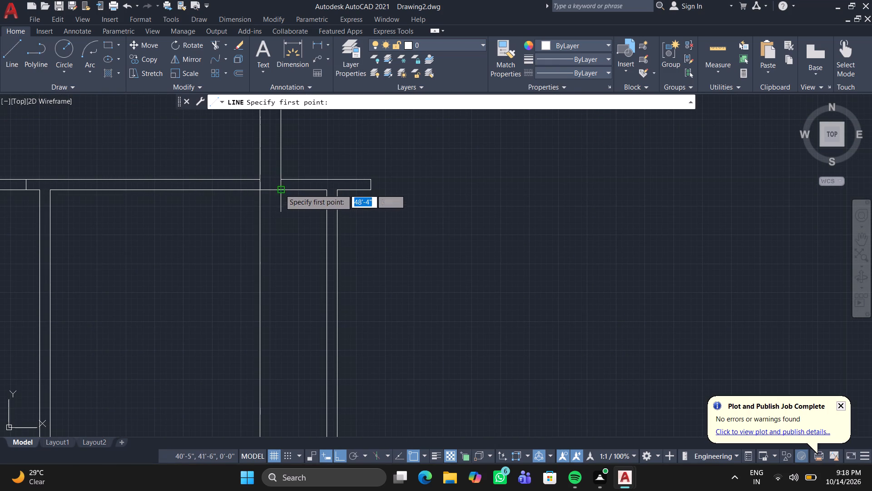
{"action": "left_click", "coordinate": [280, 189]}
{"action": "scroll", "coordinate": [272, 327], "scroll_direction": "down", "scroll_amount": 2}
{"action": "middle_click_drag", "start_coordinate": [272, 327], "coordinate": [323, 116]}
{"action": "scroll", "coordinate": [322, 185], "scroll_direction": "down", "scroll_amount": 1}
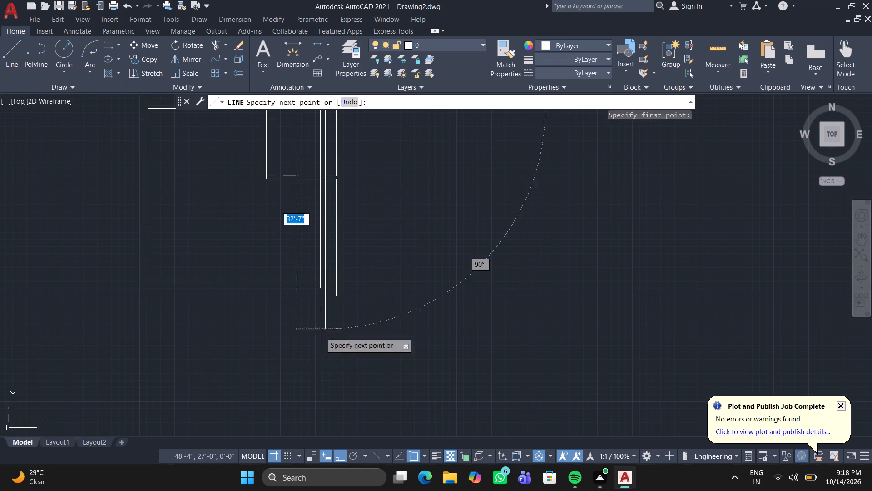
{"action": "scroll", "coordinate": [316, 273], "scroll_direction": "up", "scroll_amount": 4}
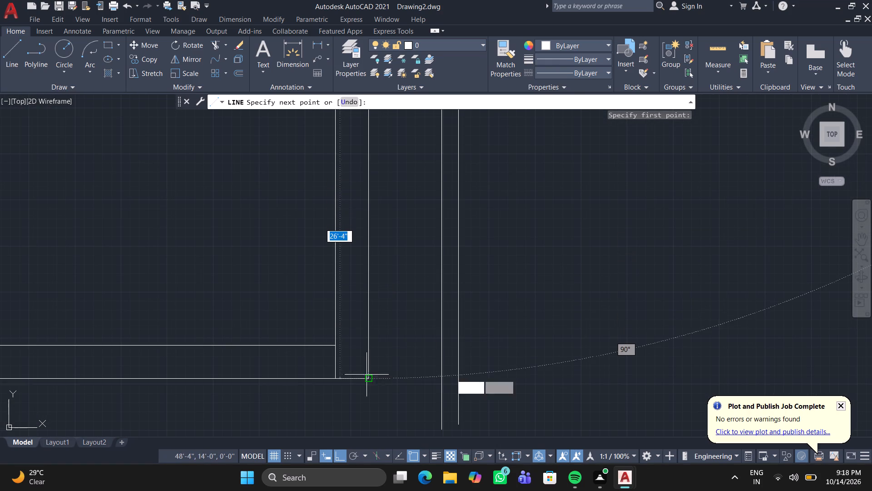
{"action": "left_click", "coordinate": [367, 381]}
{"action": "key", "text": "Return"}
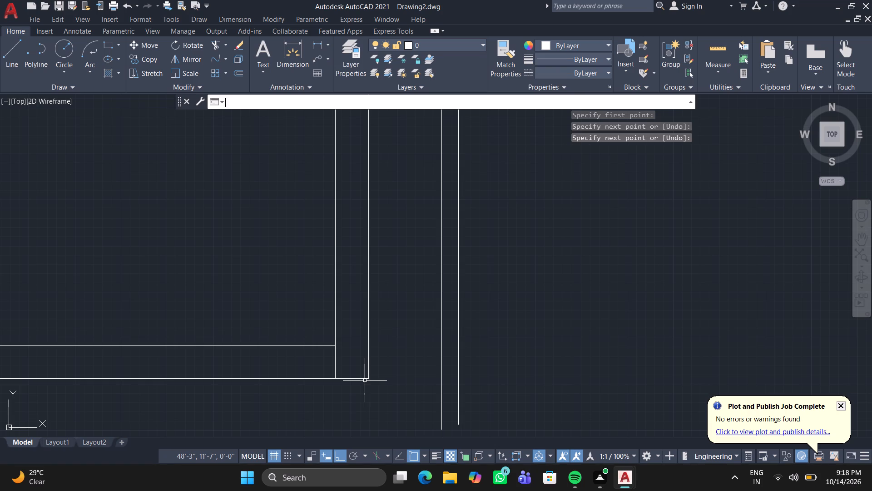
Trim both new vertical lines inside the 10' by 10' room, between its north and south walls.
{"action": "scroll", "coordinate": [364, 380], "scroll_direction": "down", "scroll_amount": 4}
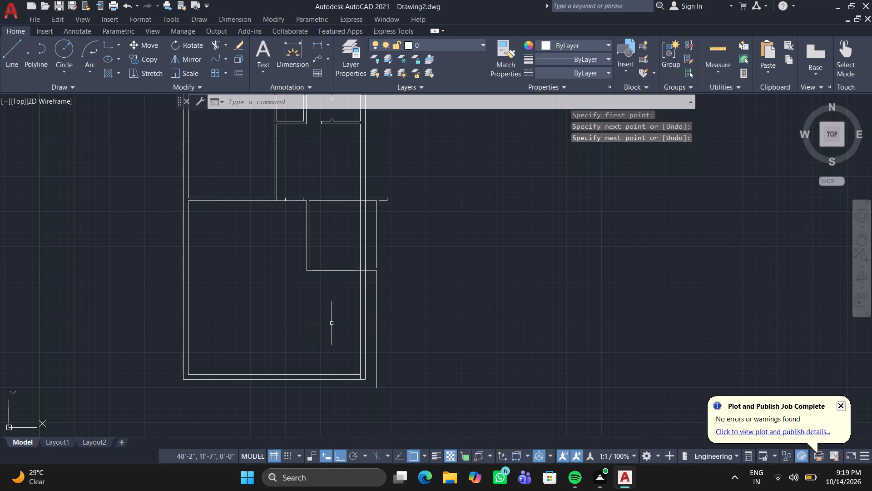
{"action": "left_click", "coordinate": [214, 41]}
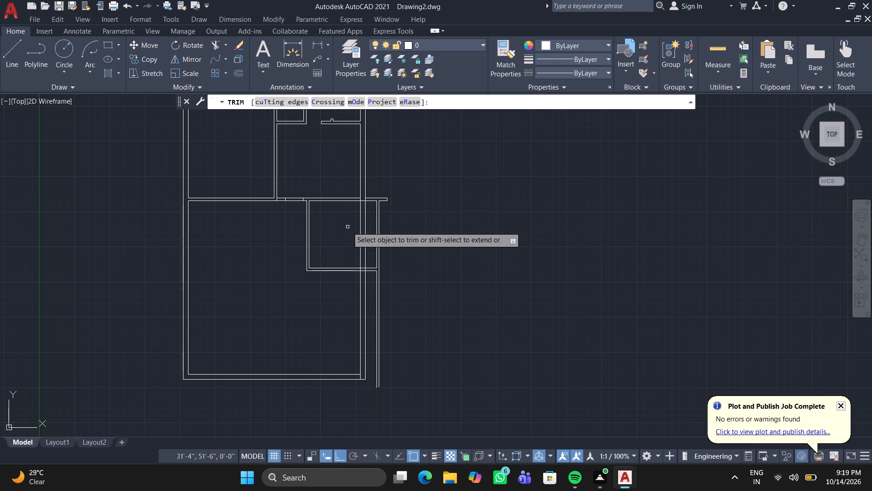
{"action": "scroll", "coordinate": [357, 220], "scroll_direction": "up", "scroll_amount": 3}
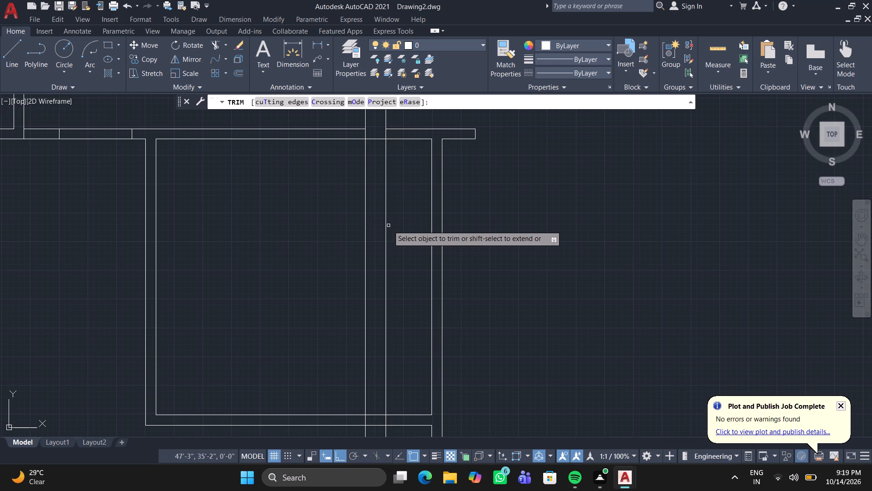
{"action": "left_click_drag", "start_coordinate": [392, 223], "coordinate": [286, 222]}
{"action": "left_click", "coordinate": [286, 222]}
{"action": "key", "text": "Return"}
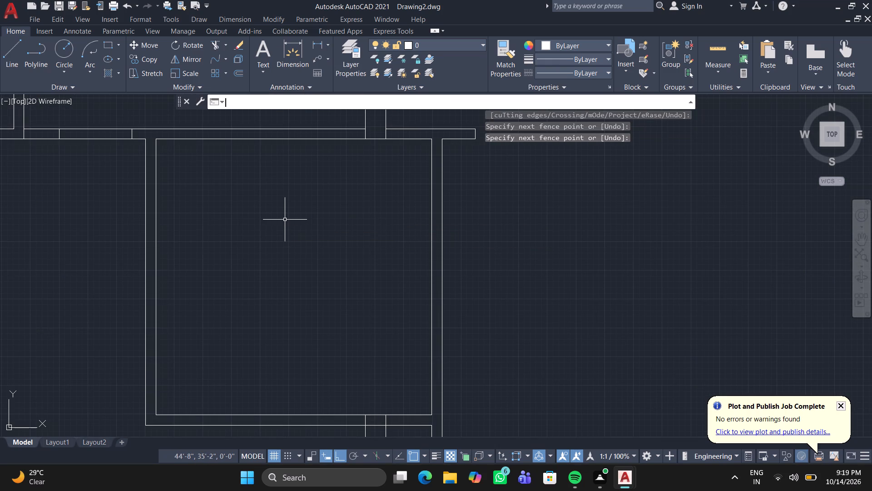
Stretch the lower end of the 10' room's inner east wall line down to the south wall's outer line.
{"action": "scroll", "coordinate": [285, 218], "scroll_direction": "down", "scroll_amount": 2}
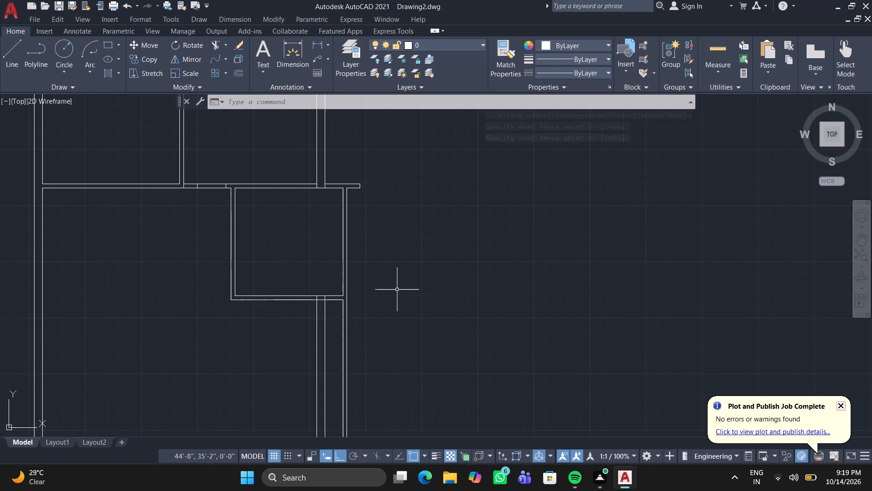
{"action": "middle_click_drag", "start_coordinate": [399, 290], "coordinate": [386, 218]}
{"action": "scroll", "coordinate": [327, 217], "scroll_direction": "up", "scroll_amount": 1}
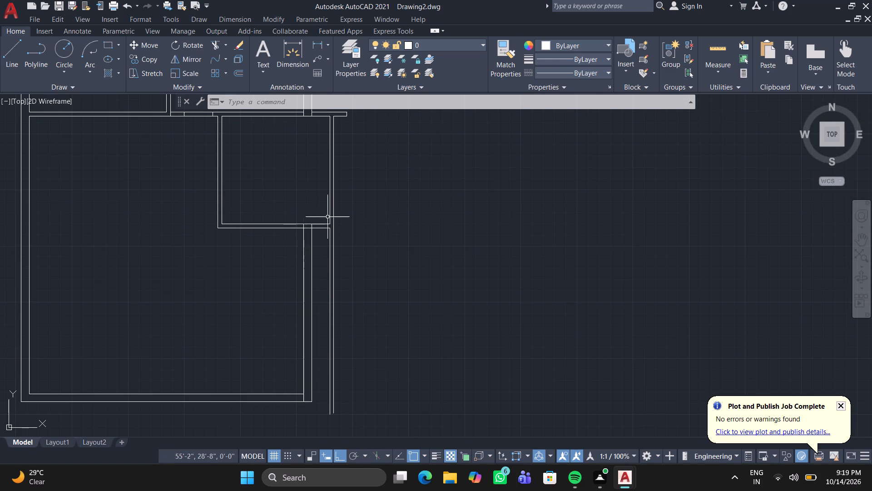
{"action": "scroll", "coordinate": [328, 217], "scroll_direction": "up", "scroll_amount": 2}
{"action": "left_click", "coordinate": [330, 215]}
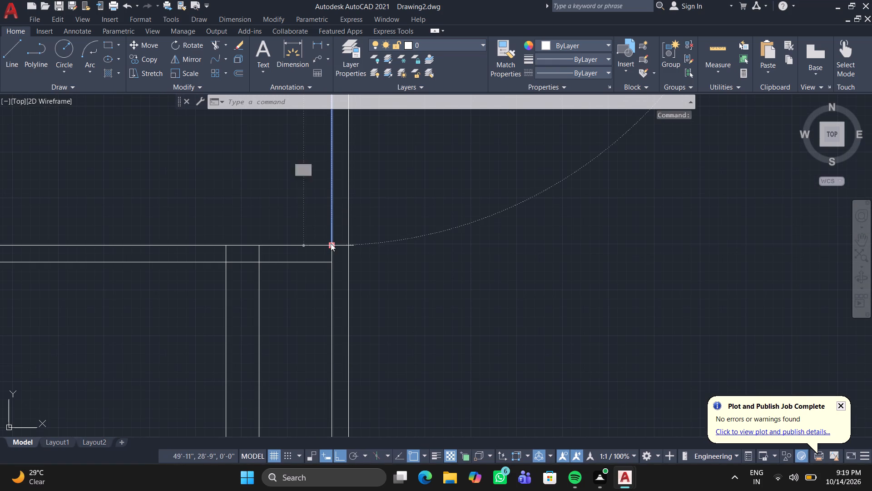
{"action": "left_click", "coordinate": [331, 243]}
{"action": "left_click", "coordinate": [332, 261]}
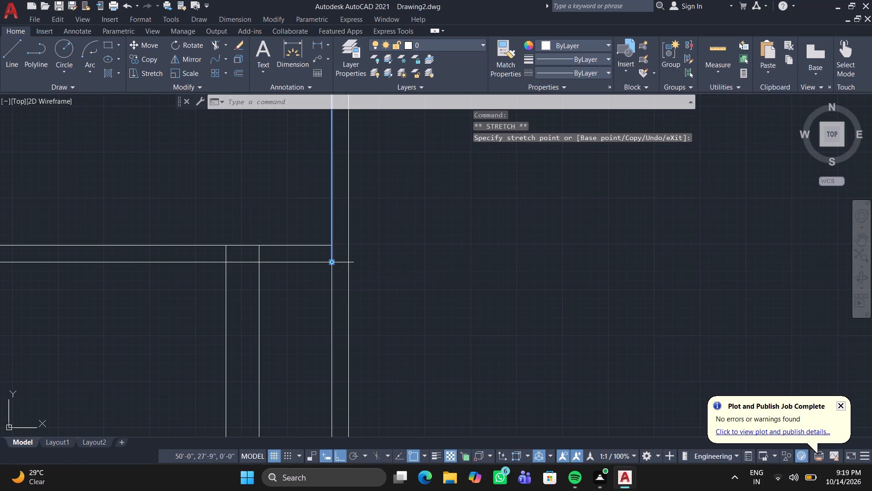
{"action": "key", "text": "Escape"}
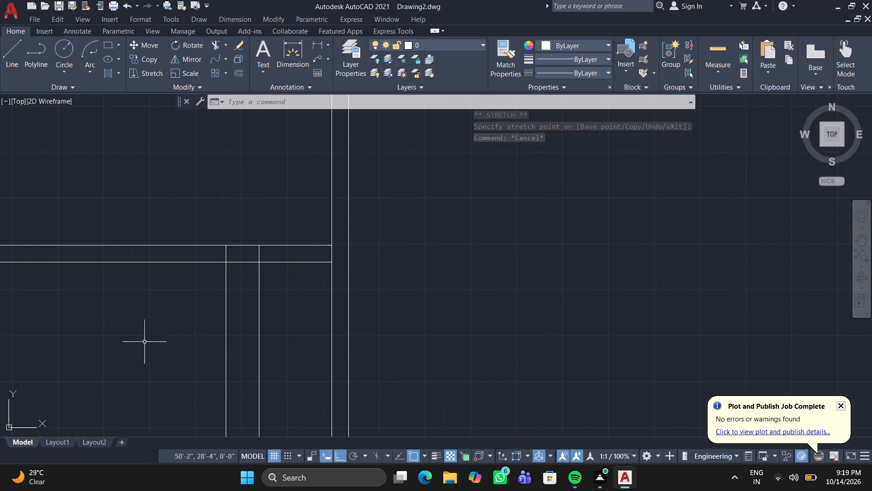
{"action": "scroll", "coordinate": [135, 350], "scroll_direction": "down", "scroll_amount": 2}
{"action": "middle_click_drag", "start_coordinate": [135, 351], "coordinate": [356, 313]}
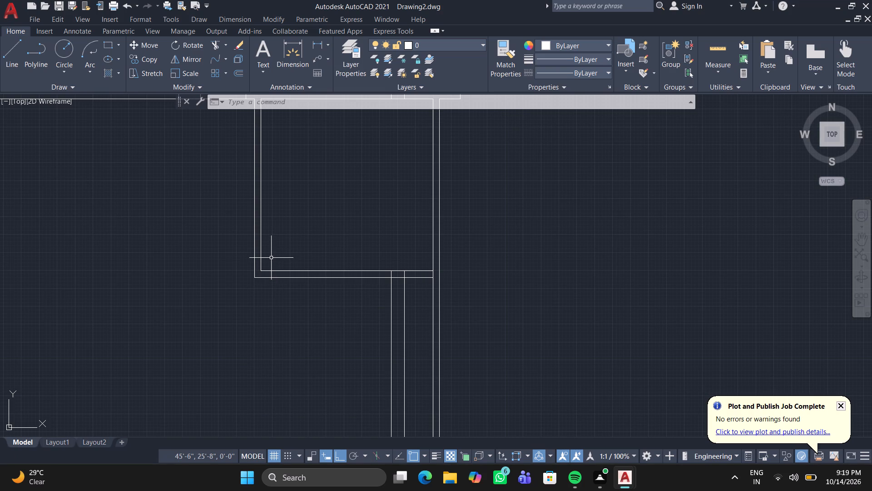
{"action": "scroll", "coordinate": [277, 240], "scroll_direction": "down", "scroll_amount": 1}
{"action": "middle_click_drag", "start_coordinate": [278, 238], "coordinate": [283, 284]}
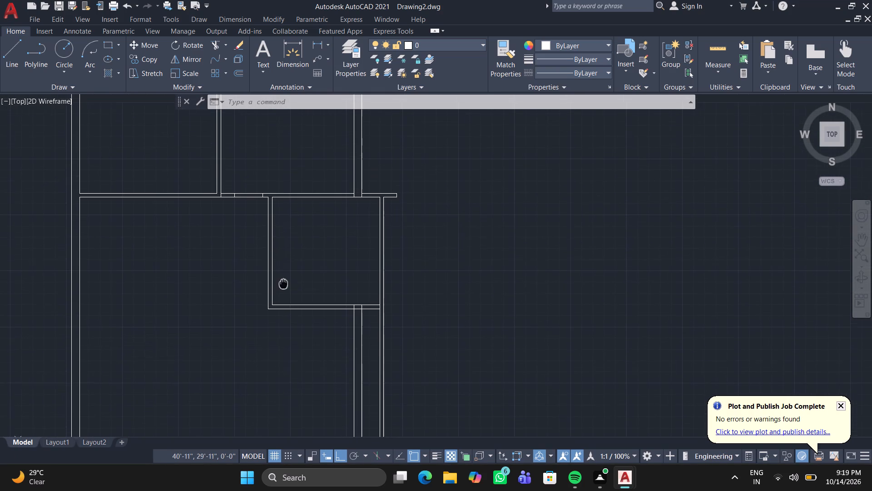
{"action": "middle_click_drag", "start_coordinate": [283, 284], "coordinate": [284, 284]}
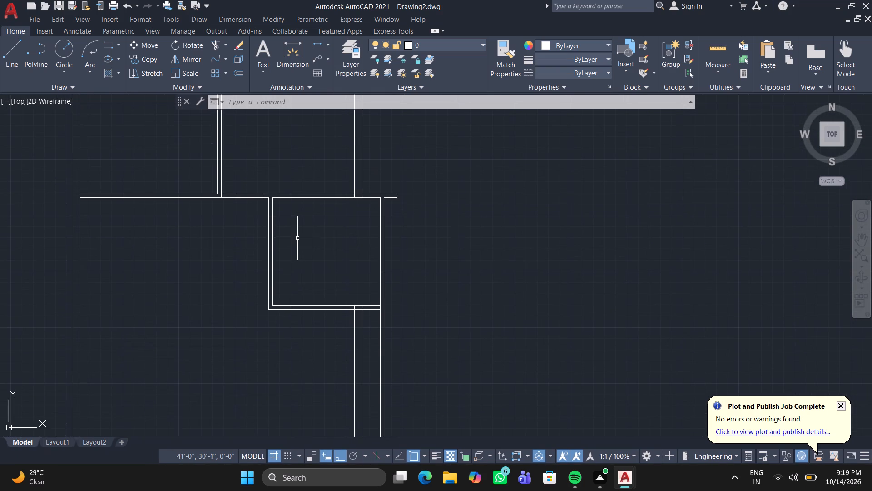
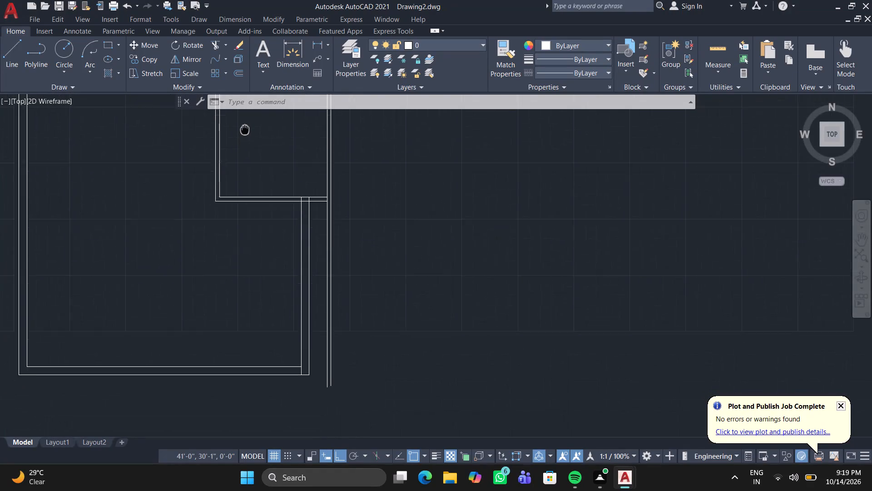
Trim the 10' by 10' room's two east wall lines where they run below its south wall.
{"action": "middle_click_drag", "start_coordinate": [245, 127], "coordinate": [243, 112]}
{"action": "middle_click", "coordinate": [243, 111]}
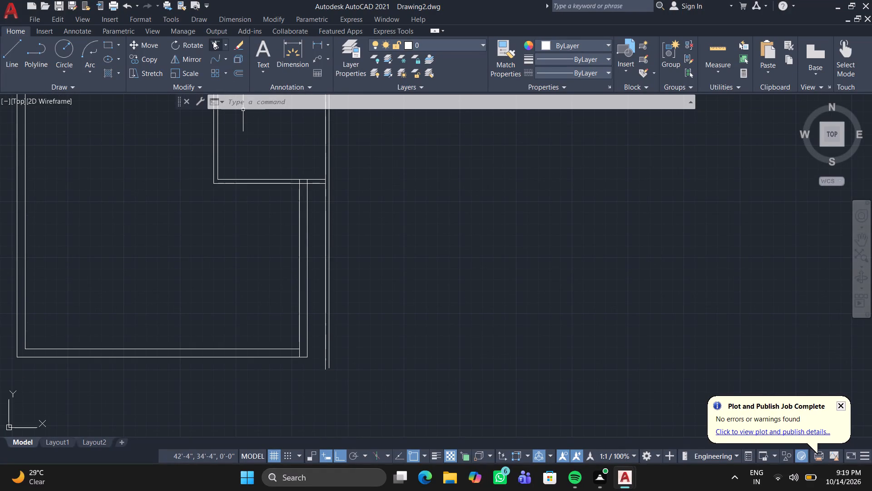
{"action": "left_click", "coordinate": [213, 41]}
{"action": "left_click", "coordinate": [318, 205]}
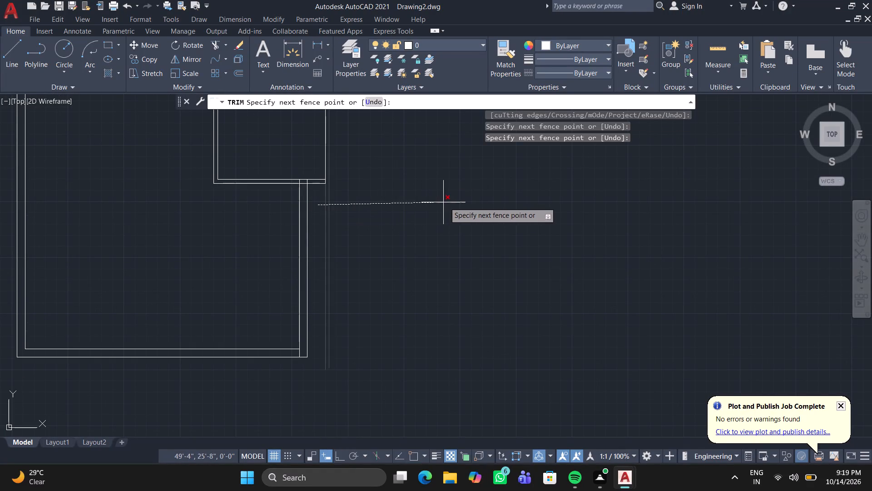
{"action": "left_click", "coordinate": [445, 202]}
{"action": "key", "text": "Escape"}
Draw the room's outer east wall line about 10'-10" down from the lower stub line's west end to just below the south wall.
{"action": "scroll", "coordinate": [391, 181], "scroll_direction": "down", "scroll_amount": 2}
{"action": "middle_click_drag", "start_coordinate": [380, 170], "coordinate": [347, 248]}
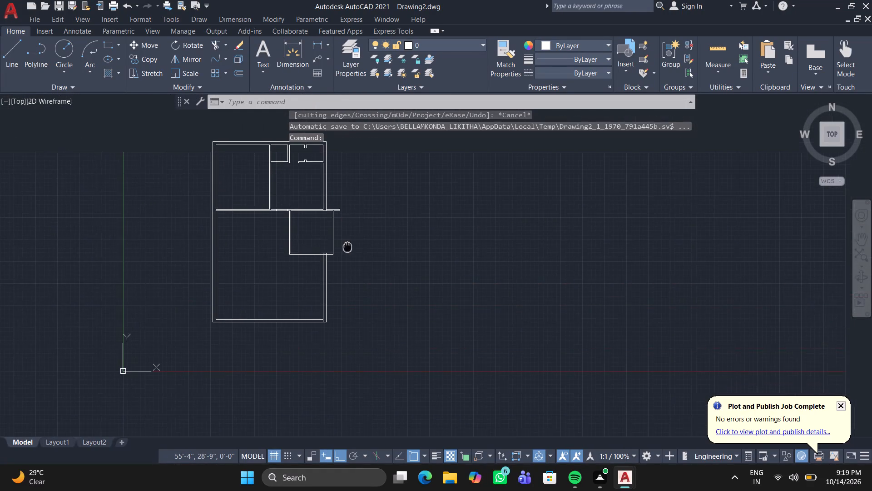
{"action": "middle_click_drag", "start_coordinate": [347, 248], "coordinate": [346, 248]}
{"action": "scroll", "coordinate": [336, 209], "scroll_direction": "up", "scroll_amount": 4}
{"action": "key", "text": "l"}
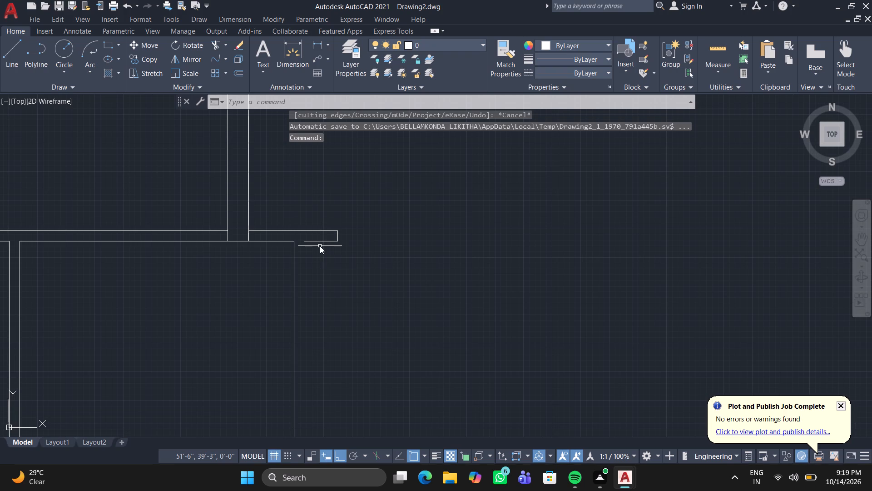
{"action": "key", "text": "Return"}
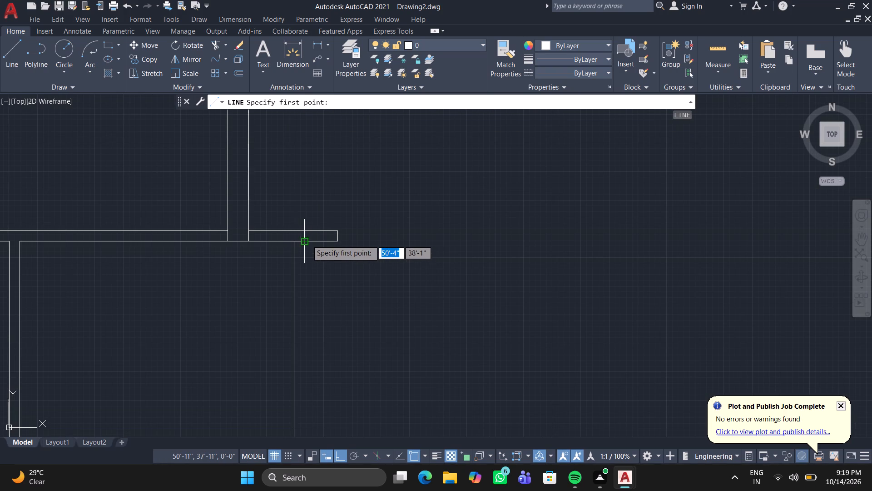
{"action": "double_click", "coordinate": [307, 240]}
{"action": "scroll", "coordinate": [326, 357], "scroll_direction": "down", "scroll_amount": 1}
{"action": "middle_click_drag", "start_coordinate": [323, 361], "coordinate": [320, 180]}
{"action": "middle_click", "coordinate": [320, 180]}
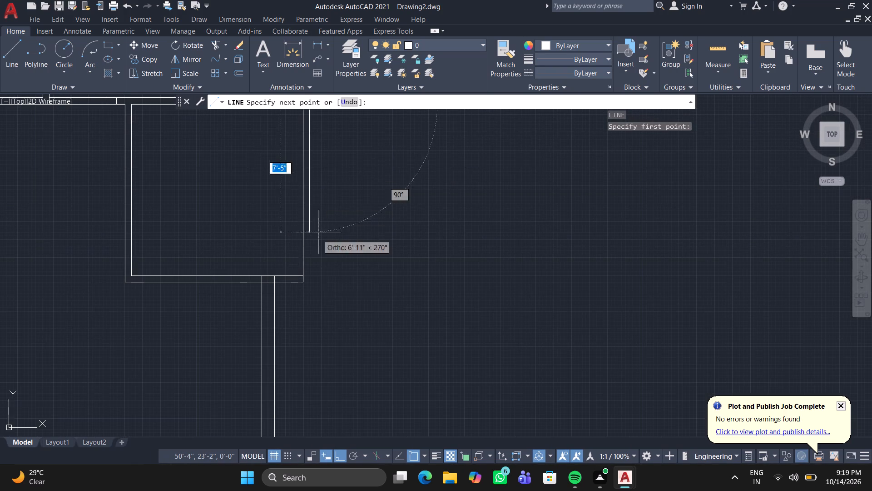
{"action": "scroll", "coordinate": [309, 285], "scroll_direction": "up", "scroll_amount": 3}
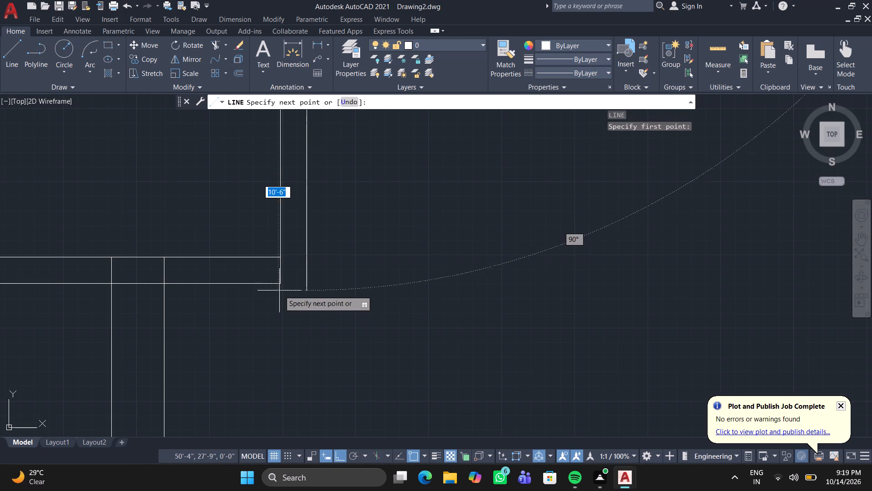
{"action": "left_click", "coordinate": [308, 318]}
{"action": "key", "text": "Escape"}
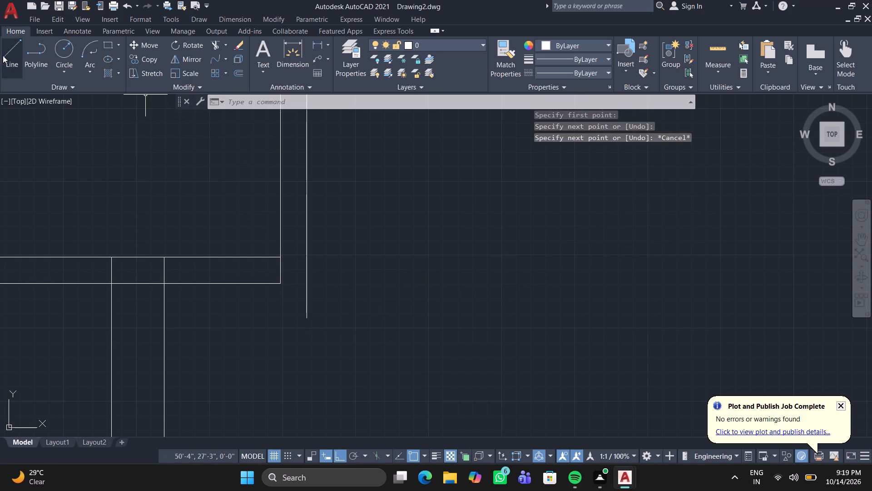
Draw a short horizontal line about 5" long from the room's southeast corner east to the new outer east wall line.
{"action": "left_click", "coordinate": [8, 54]}
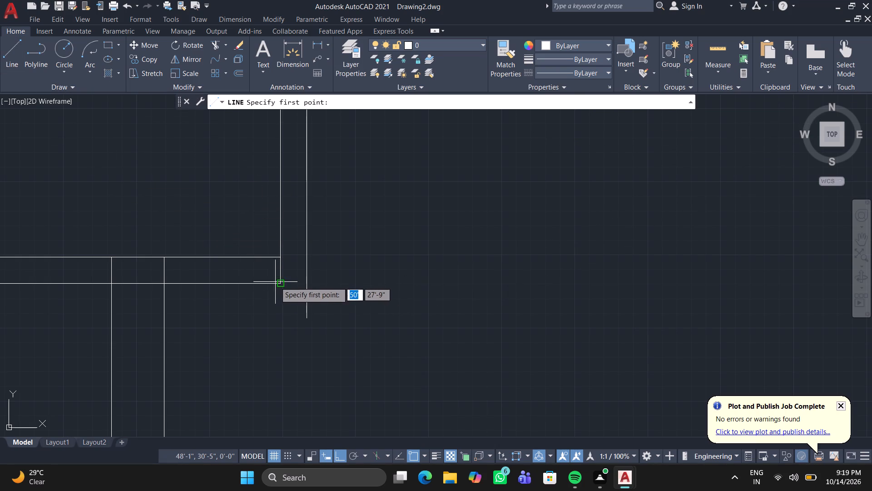
{"action": "left_click", "coordinate": [280, 283]}
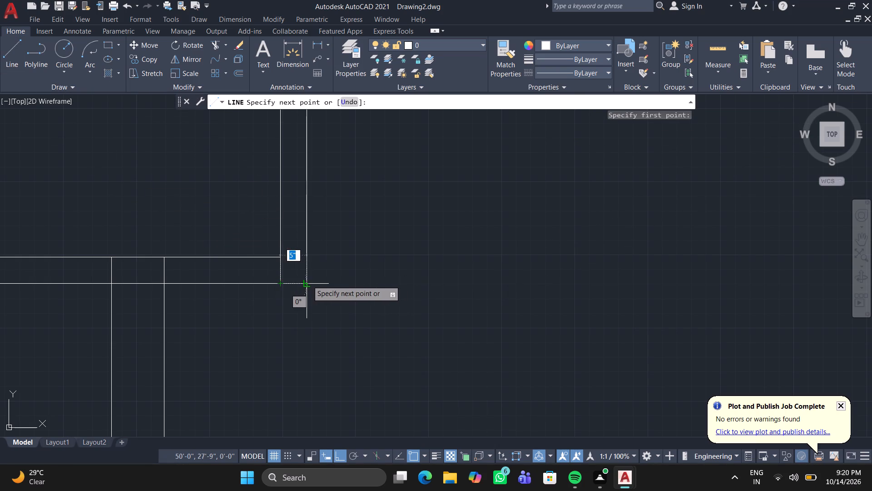
{"action": "left_click", "coordinate": [310, 281]}
{"action": "key", "text": "Escape"}
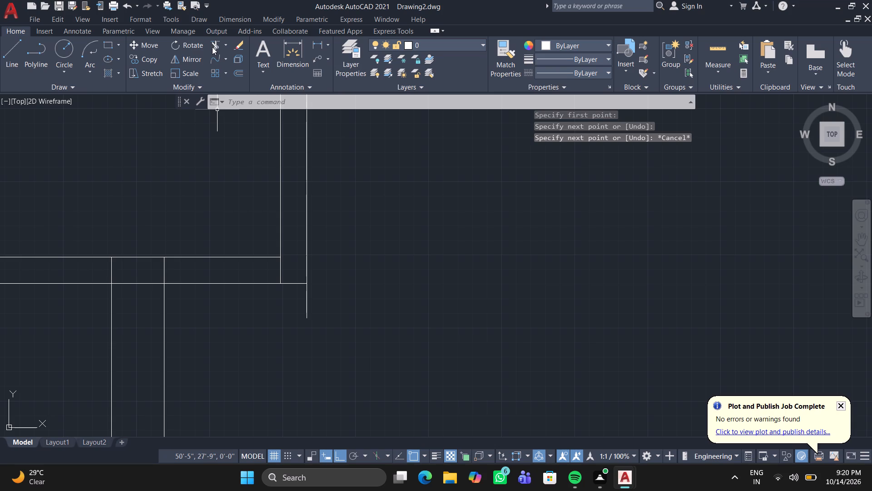
Trim the outer east wall line's overhang below the room's south wall.
{"action": "left_click", "coordinate": [212, 43]}
{"action": "left_click", "coordinate": [288, 306]}
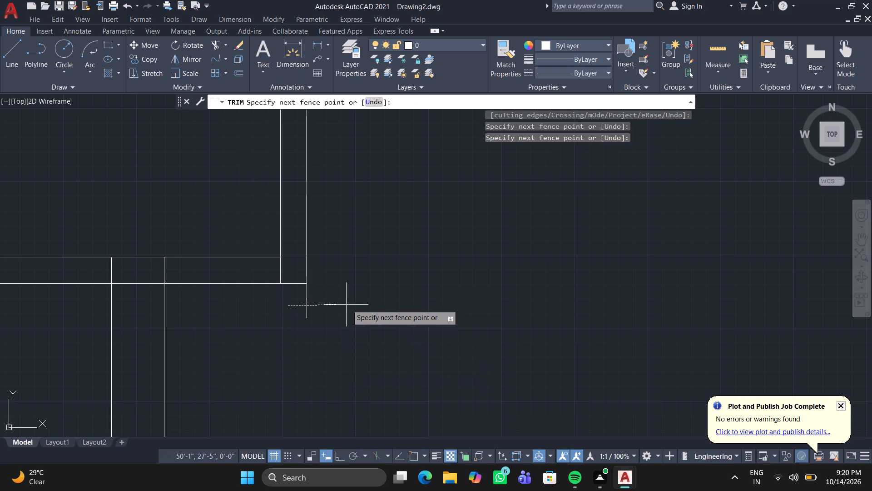
{"action": "left_click", "coordinate": [430, 299]}
{"action": "key", "text": "Escape"}
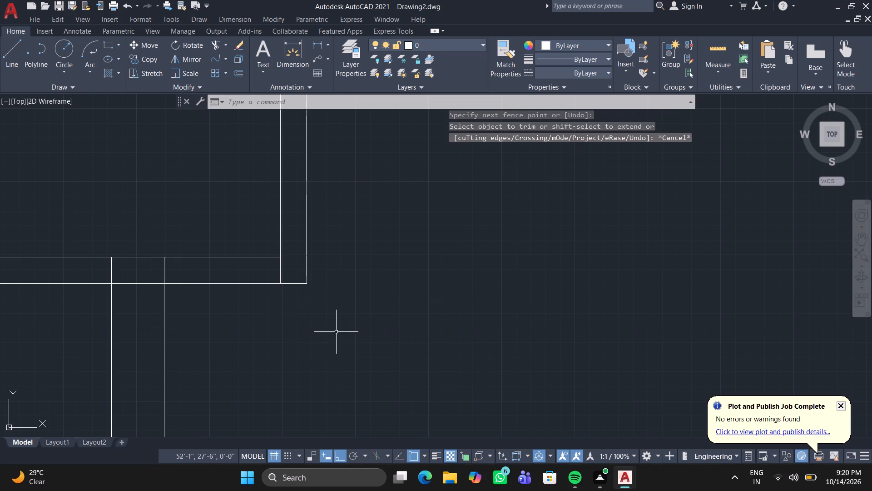
Draw a vertical line across the room's south wall thickness, about 2'-7" east of the west wall's inner face.
{"action": "scroll", "coordinate": [327, 346], "scroll_direction": "down", "scroll_amount": 3}
{"action": "middle_click_drag", "start_coordinate": [328, 346], "coordinate": [478, 263]}
{"action": "middle_click", "coordinate": [478, 263]}
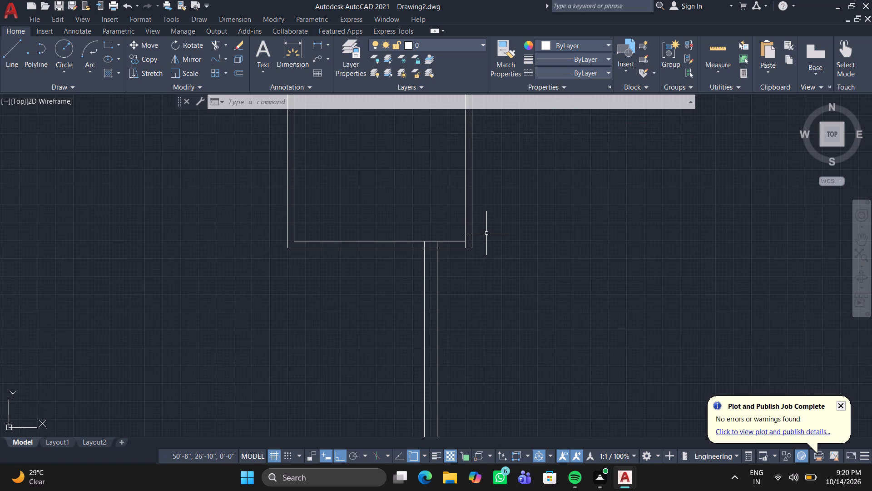
{"action": "middle_click_drag", "start_coordinate": [454, 272], "coordinate": [447, 200]}
{"action": "middle_click", "coordinate": [447, 199]}
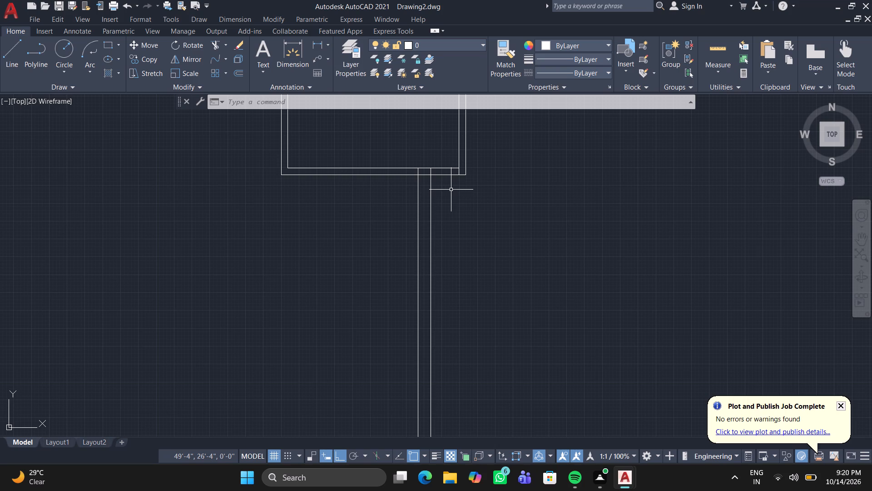
{"action": "middle_click_drag", "start_coordinate": [451, 190], "coordinate": [527, 192]}
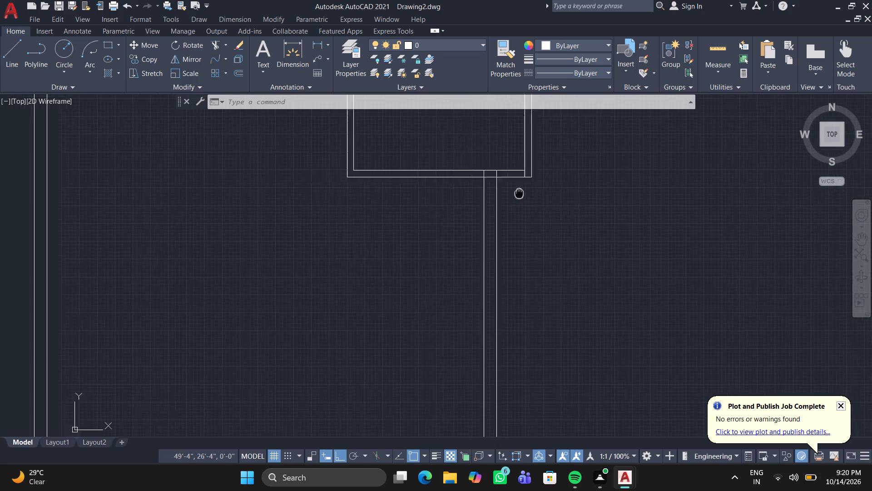
{"action": "middle_click_drag", "start_coordinate": [527, 192], "coordinate": [604, 191]}
{"action": "middle_click", "coordinate": [604, 191]}
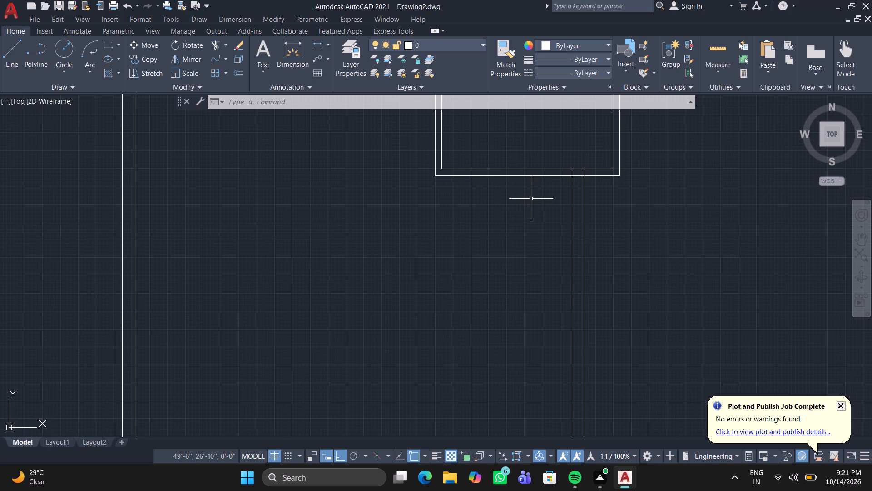
{"action": "middle_click_drag", "start_coordinate": [530, 199], "coordinate": [456, 243]}
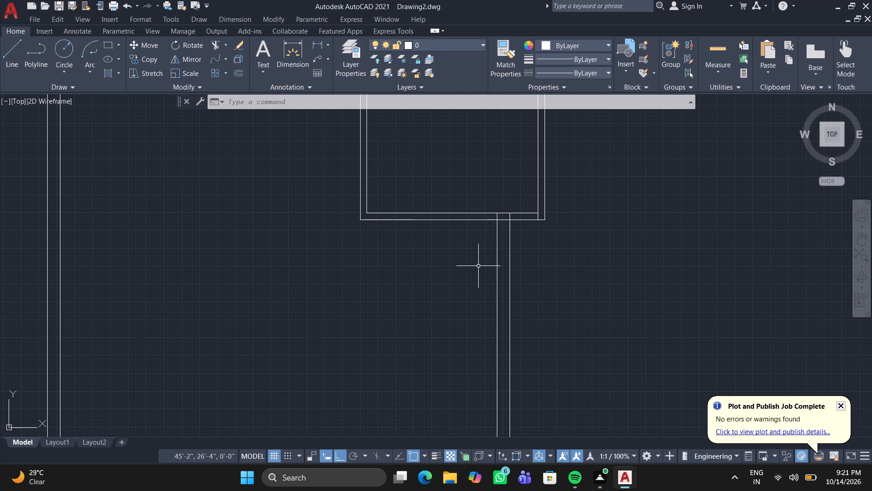
{"action": "scroll", "coordinate": [479, 264], "scroll_direction": "up", "scroll_amount": 1}
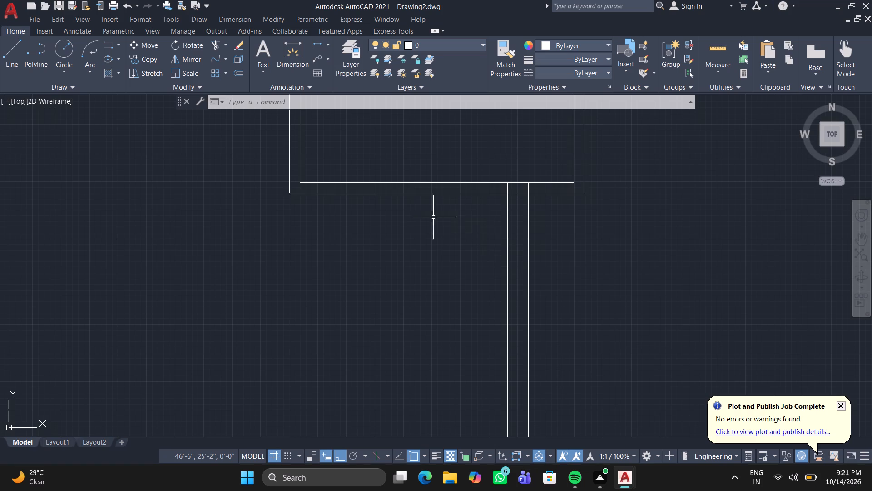
{"action": "middle_click_drag", "start_coordinate": [432, 219], "coordinate": [426, 250]}
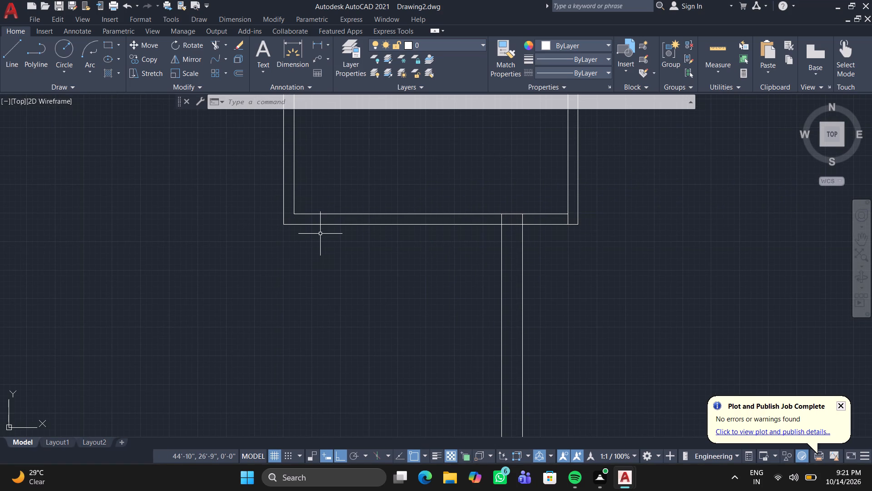
{"action": "middle_click_drag", "start_coordinate": [320, 234], "coordinate": [335, 213]}
{"action": "middle_click", "coordinate": [336, 211]}
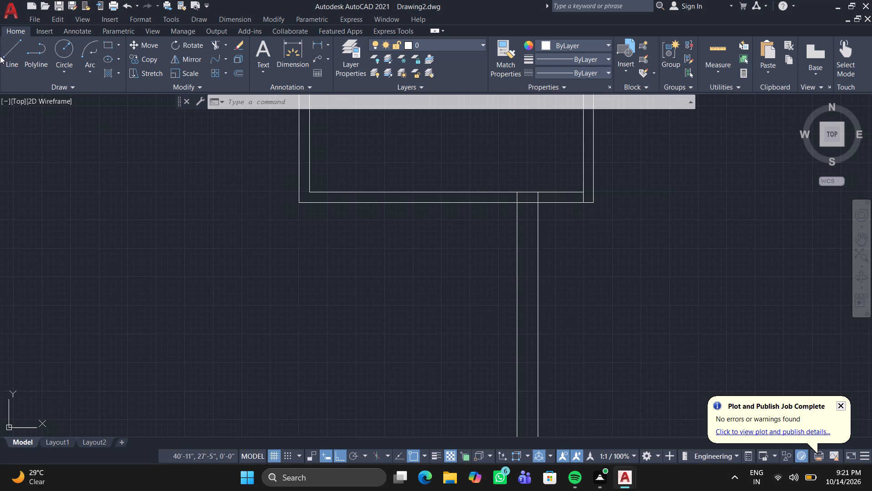
{"action": "left_click", "coordinate": [7, 46]}
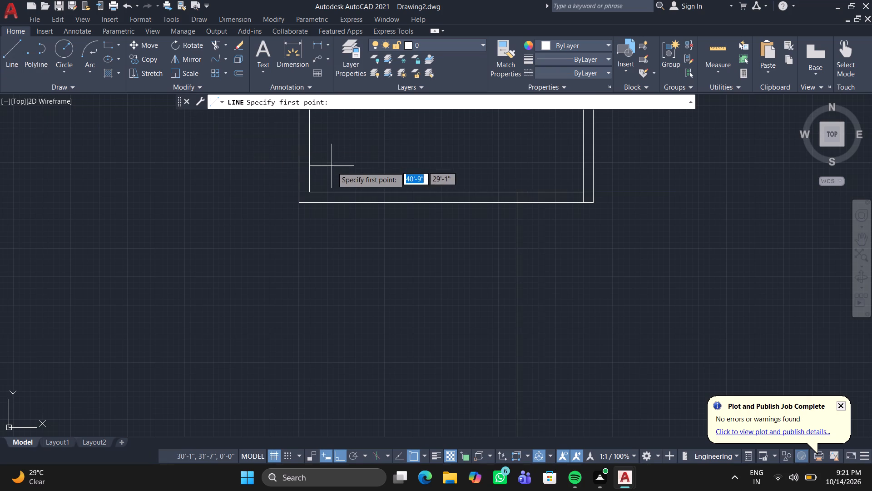
{"action": "left_click", "coordinate": [381, 194]}
{"action": "left_click", "coordinate": [381, 203]}
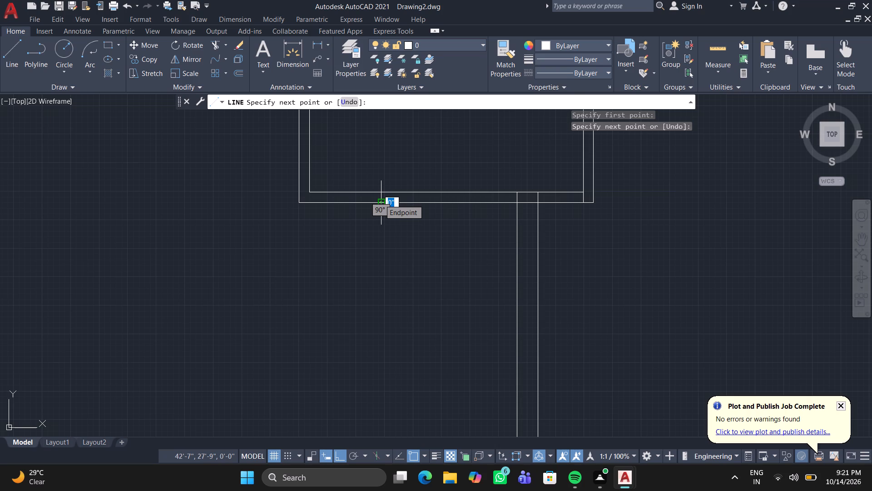
{"action": "key", "text": "Return"}
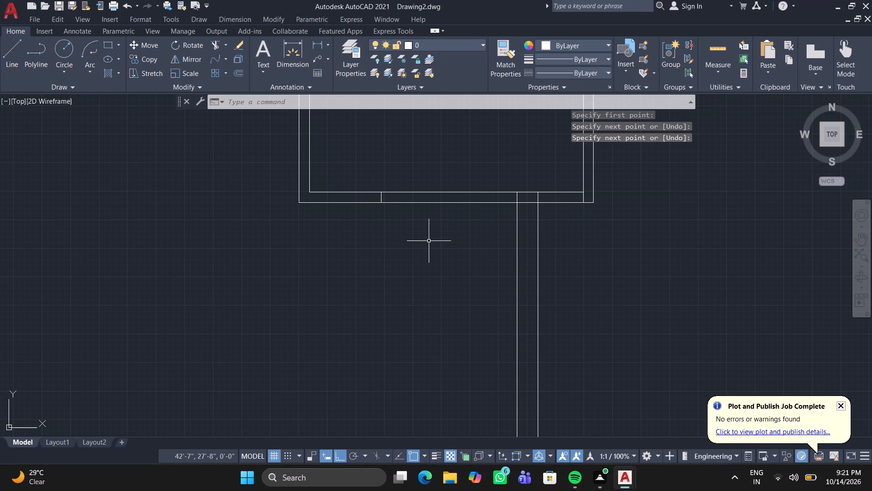
Offset the inner line of the 10' room's west wall 14' to the west, into the large lower hall.
{"action": "middle_click_drag", "start_coordinate": [428, 242], "coordinate": [401, 158]}
{"action": "middle_click", "coordinate": [401, 156]}
{"action": "scroll", "coordinate": [421, 207], "scroll_direction": "down", "scroll_amount": 2}
{"action": "middle_click_drag", "start_coordinate": [426, 238], "coordinate": [393, 176]}
{"action": "middle_click", "coordinate": [393, 176]}
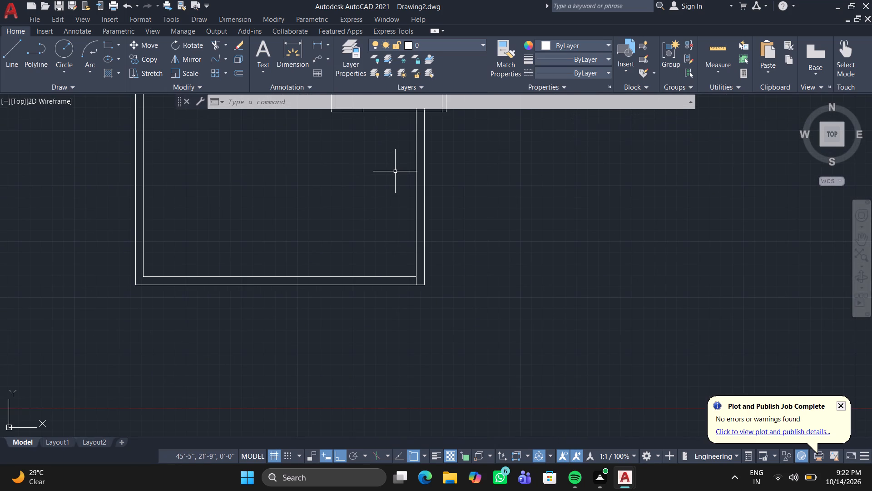
{"action": "middle_click_drag", "start_coordinate": [369, 204], "coordinate": [342, 266]}
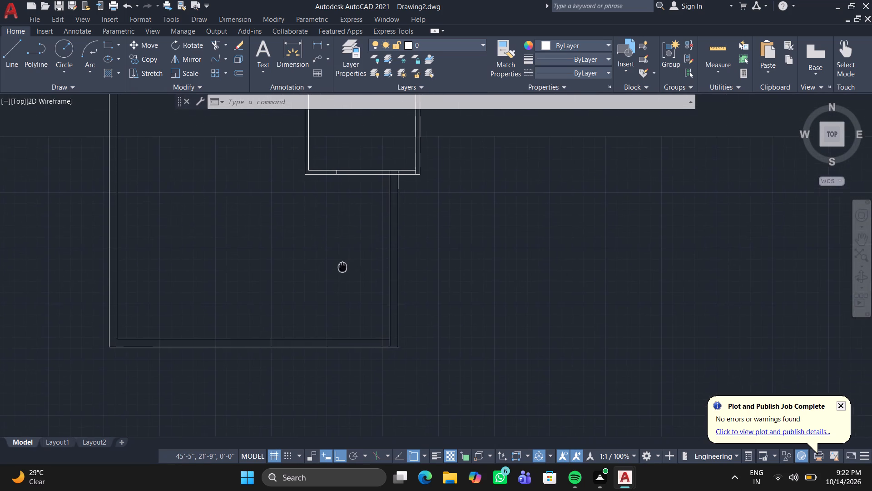
{"action": "middle_click", "coordinate": [342, 267]}
{"action": "middle_click_drag", "start_coordinate": [342, 266], "coordinate": [342, 266]}
{"action": "middle_click_drag", "start_coordinate": [305, 232], "coordinate": [382, 331]}
{"action": "middle_click", "coordinate": [384, 332]}
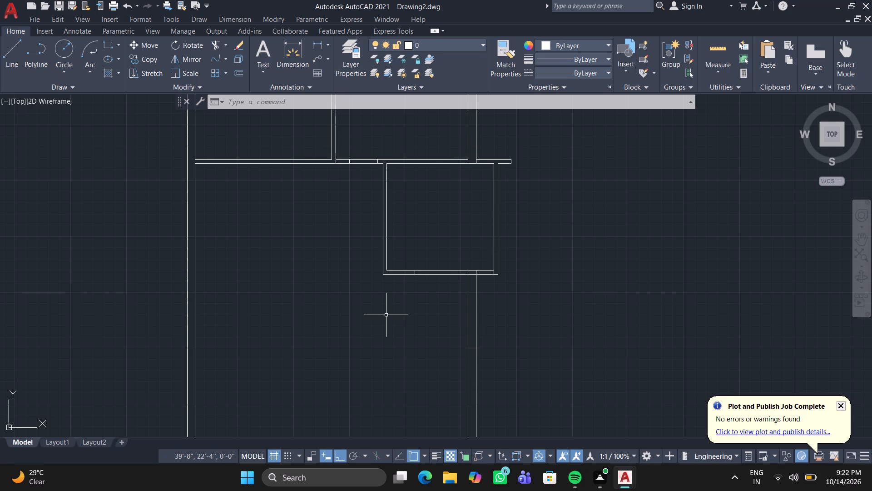
{"action": "key", "text": "o"}
{"action": "key", "text": "Return"}
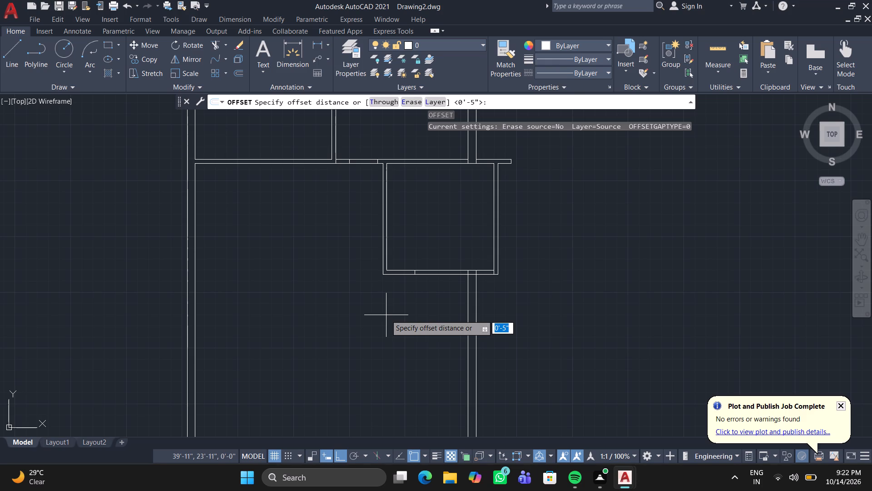
{"action": "type", "text": "14"}
{"action": "key", "text": "apostrophe"}
{"action": "key", "text": "Return"}
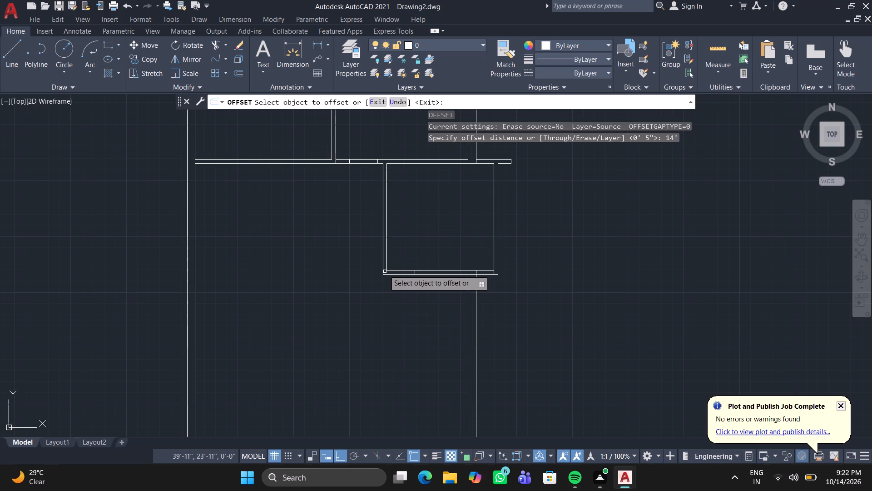
{"action": "left_click", "coordinate": [385, 235]}
{"action": "left_click", "coordinate": [343, 240]}
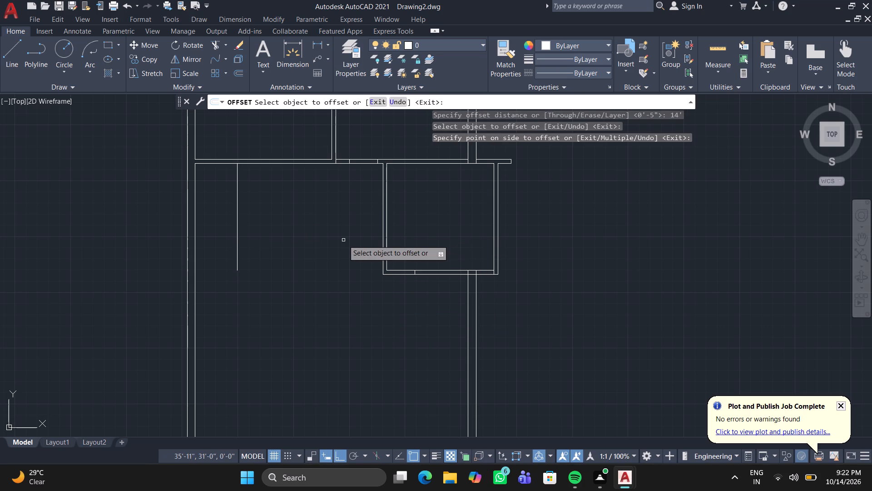
{"action": "key", "text": "Escape"}
Offset the new partition line in the lower hall 4.5" to the west.
{"action": "middle_click_drag", "start_coordinate": [297, 231], "coordinate": [367, 236]}
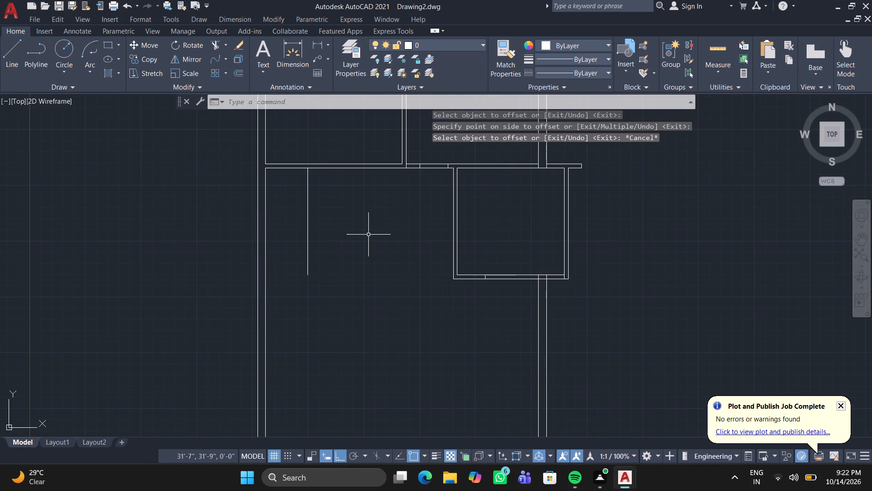
{"action": "key", "text": "o"}
{"action": "key", "text": "Return"}
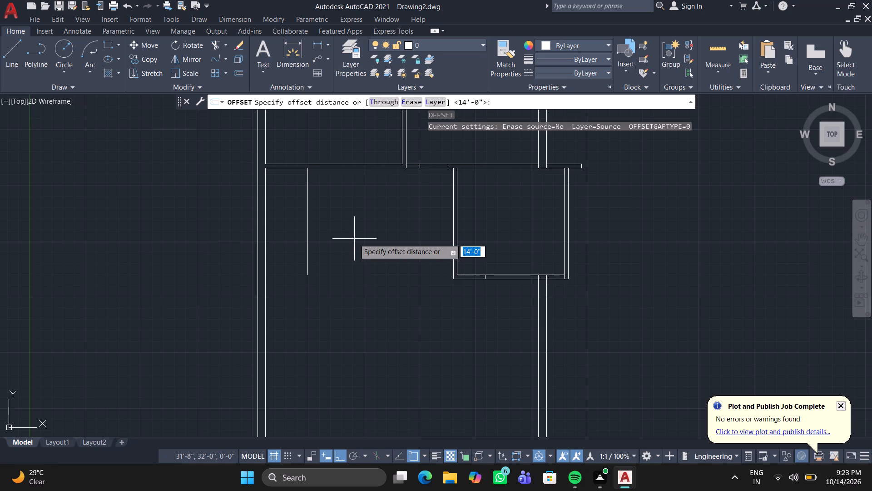
{"action": "type", "text": "4.5"}
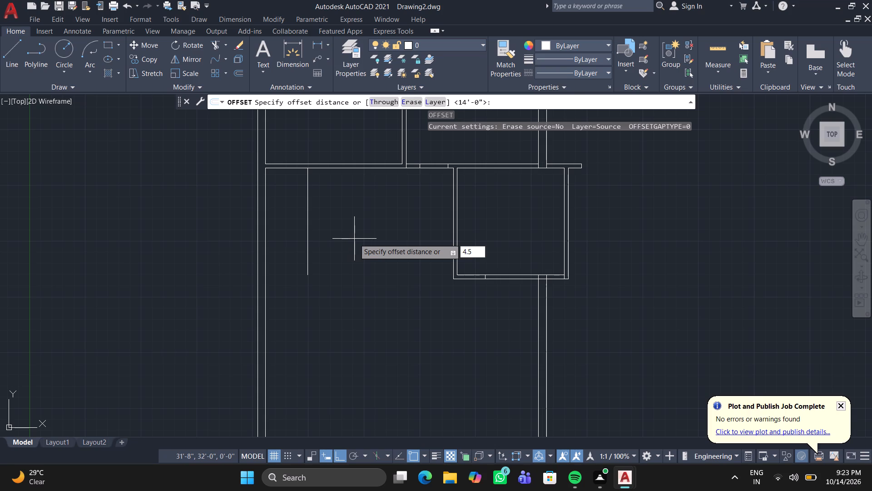
{"action": "key", "text": "shift+quotedbl"}
{"action": "key", "text": "Return"}
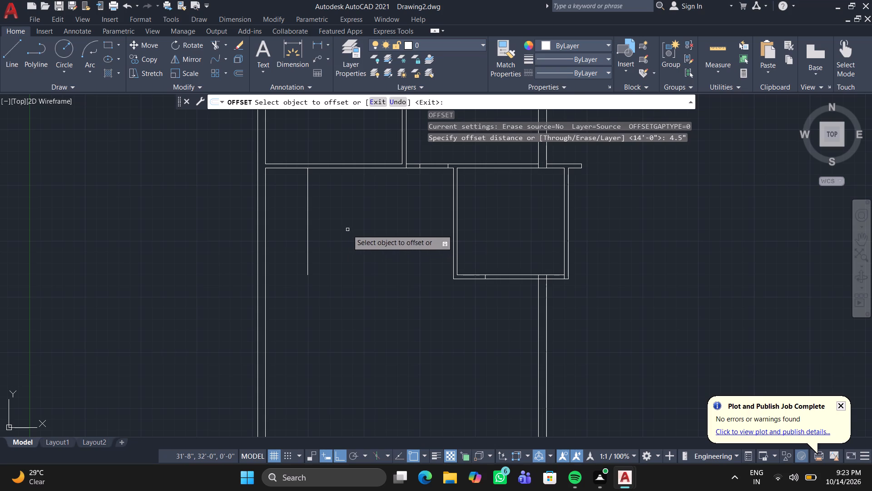
{"action": "left_click", "coordinate": [307, 215]}
{"action": "left_click", "coordinate": [280, 219]}
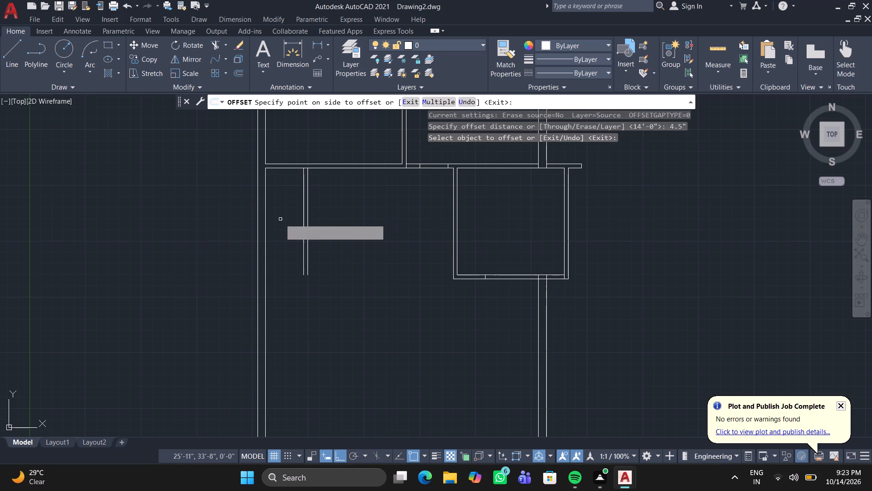
{"action": "key", "text": "Return"}
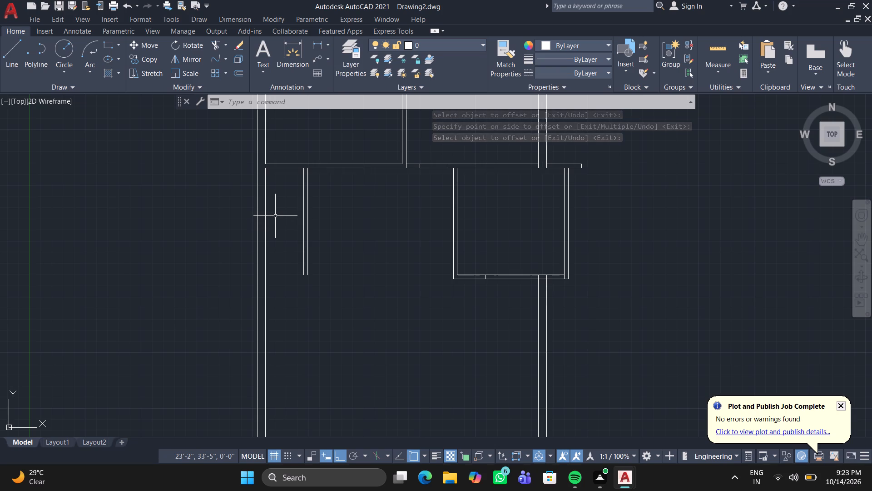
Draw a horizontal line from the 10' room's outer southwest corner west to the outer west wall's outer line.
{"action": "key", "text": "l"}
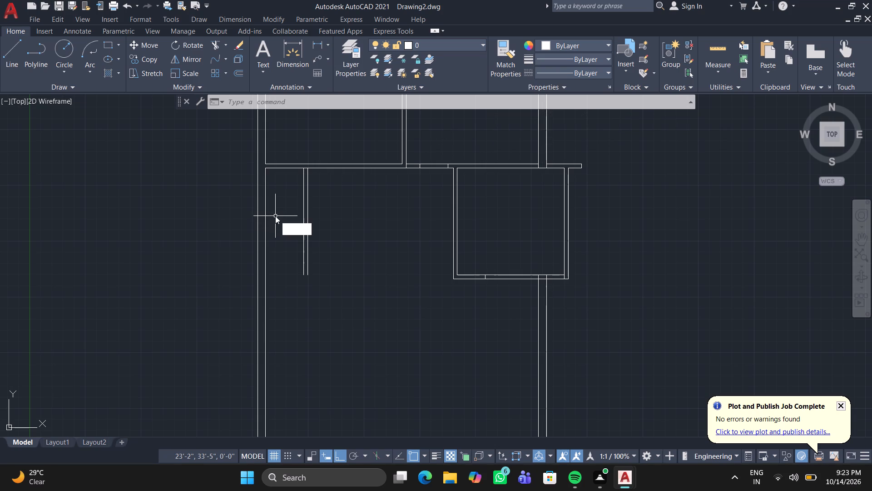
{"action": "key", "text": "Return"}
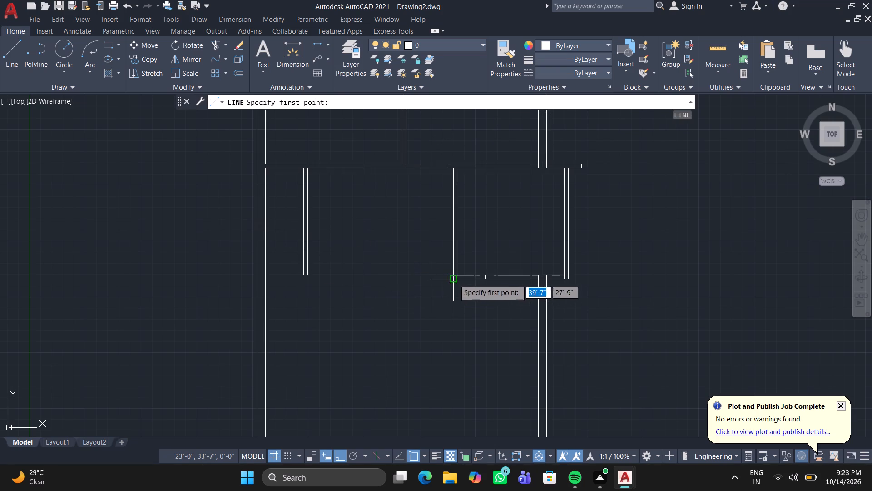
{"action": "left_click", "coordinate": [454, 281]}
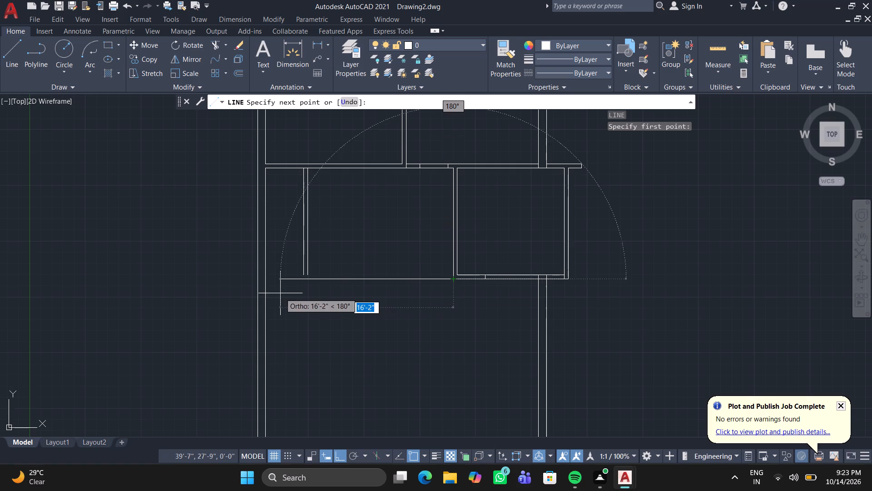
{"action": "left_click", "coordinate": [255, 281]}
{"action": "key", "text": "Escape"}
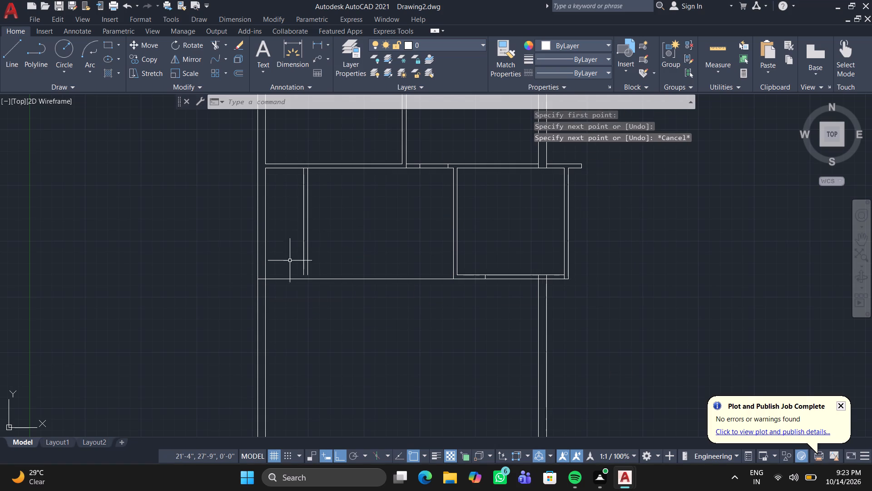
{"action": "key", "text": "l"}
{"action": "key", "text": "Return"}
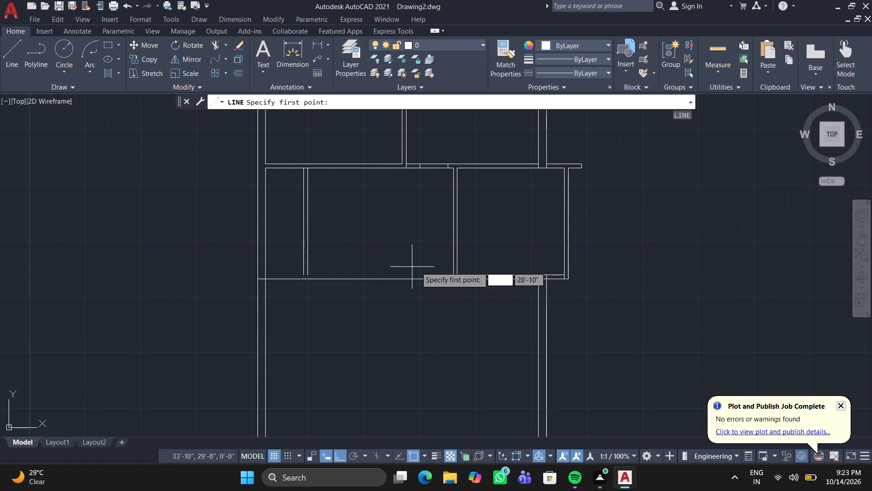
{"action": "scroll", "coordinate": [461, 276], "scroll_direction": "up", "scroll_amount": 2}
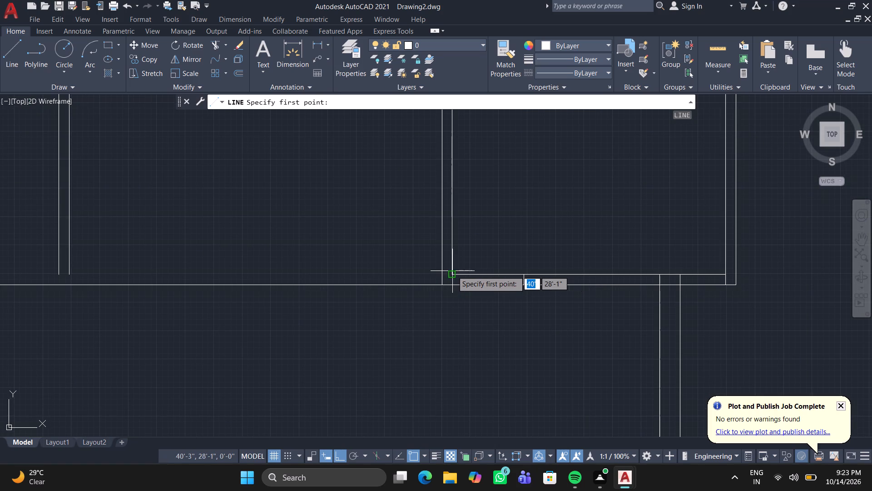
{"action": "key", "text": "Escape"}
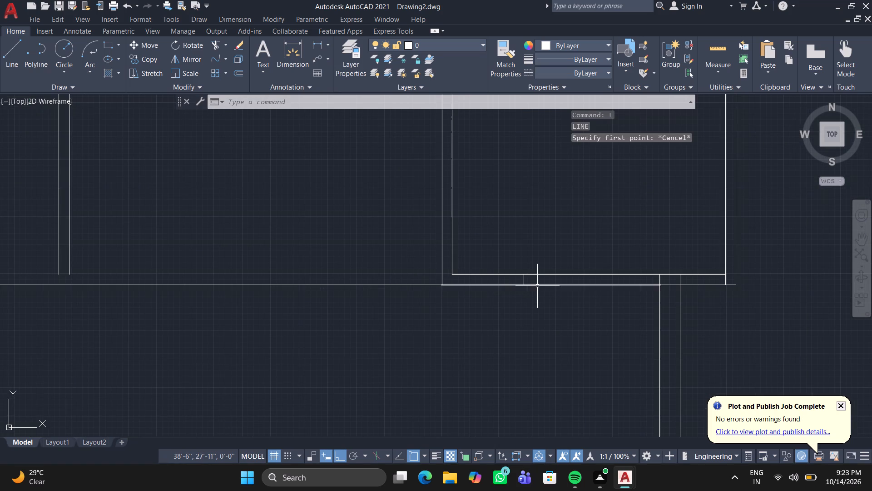
Delete the long outer line segment of the 10' room's south wall, west of the vertical hall wall.
{"action": "left_click", "coordinate": [540, 284]}
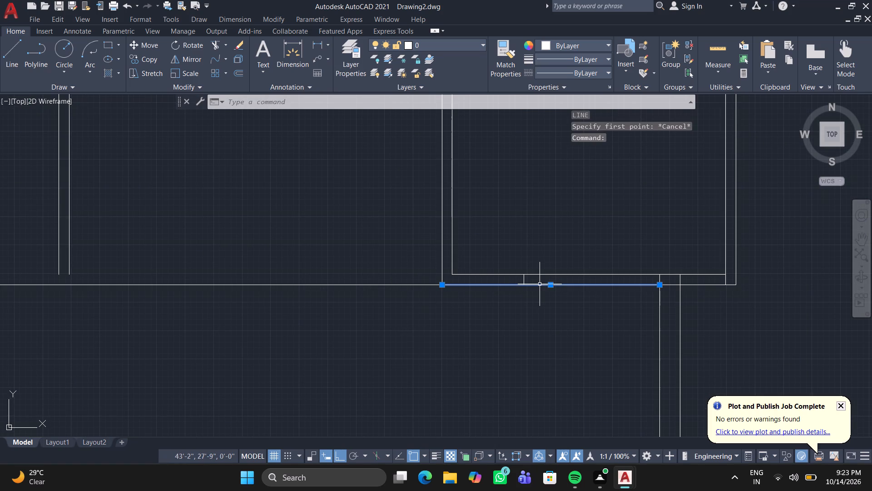
{"action": "key", "text": "Delete"}
Offset both inner line segments of the 10' room's south wall 9" to the south.
{"action": "key", "text": "o"}
{"action": "key", "text": "Return"}
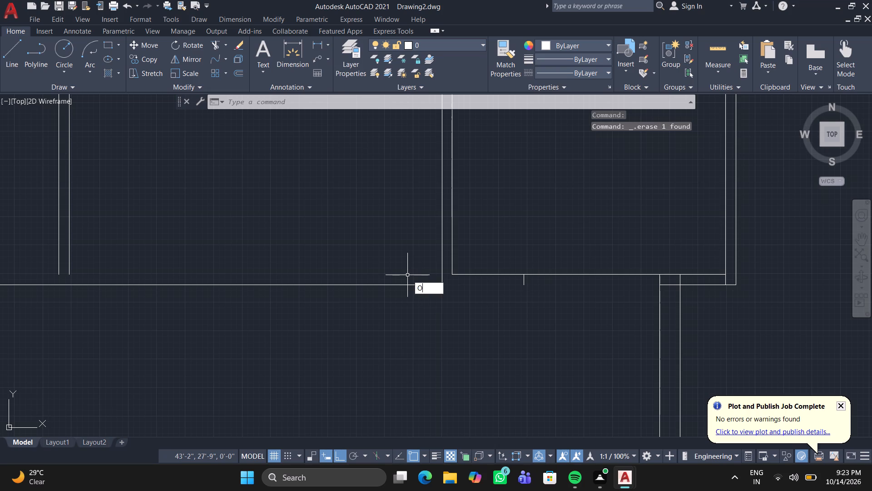
{"action": "key", "text": "9"}
{"action": "key", "text": "shift+quotedbl"}
{"action": "key", "text": "Return"}
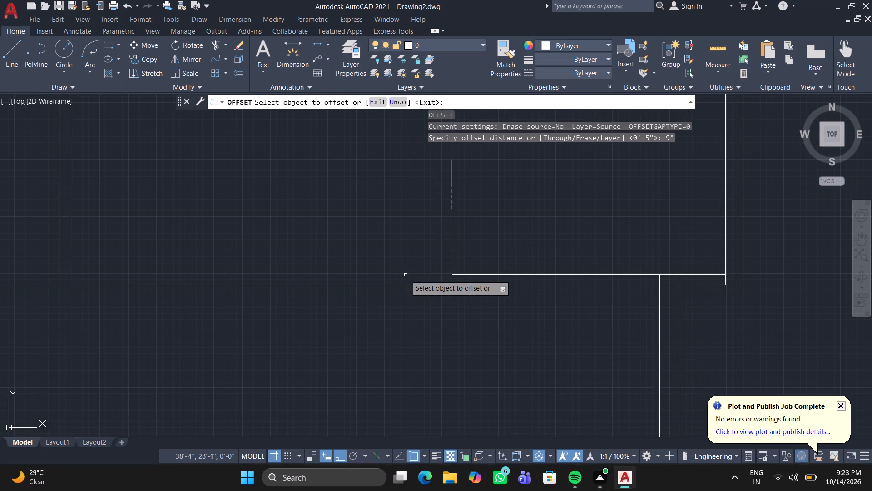
{"action": "left_click", "coordinate": [479, 274]}
{"action": "left_click", "coordinate": [469, 304]}
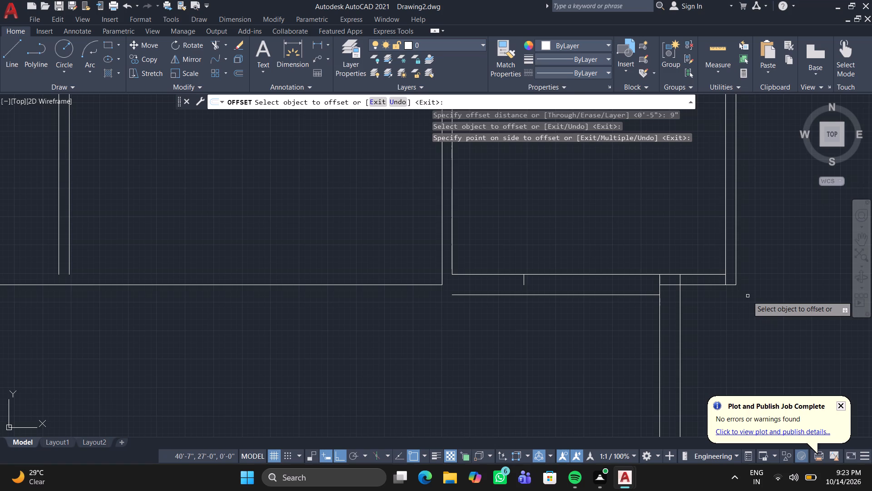
{"action": "left_click", "coordinate": [711, 273]}
{"action": "left_click", "coordinate": [699, 302]}
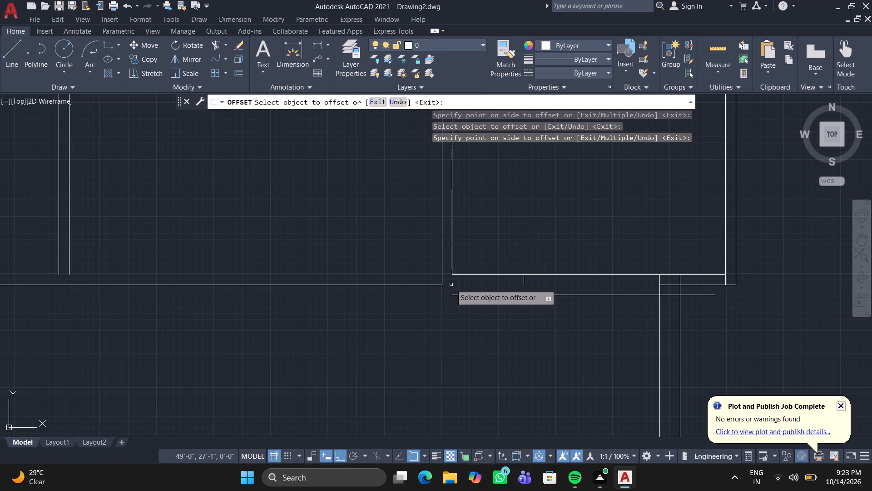
{"action": "key", "text": "Escape"}
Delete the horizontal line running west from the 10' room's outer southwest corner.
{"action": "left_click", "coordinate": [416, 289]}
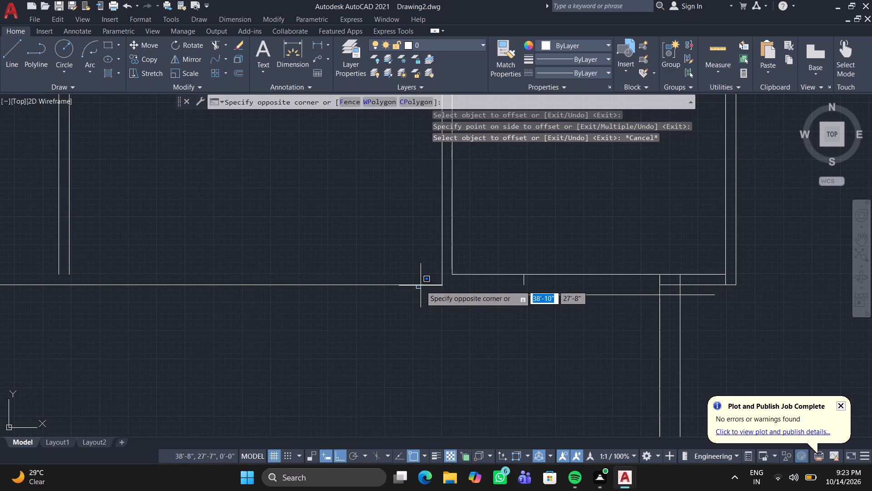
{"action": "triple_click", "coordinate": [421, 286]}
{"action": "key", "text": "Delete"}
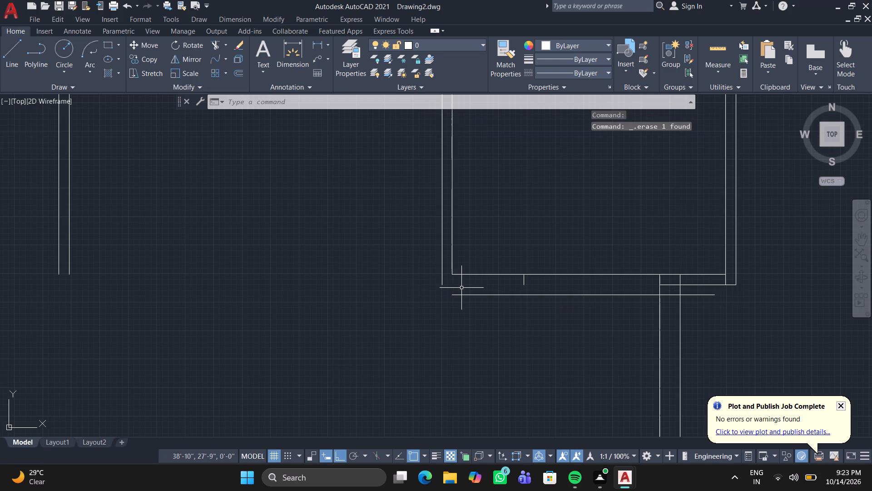
Draw a horizontal line about 18'-8" long from the 9" offset line's west end to the outer west wall's outer line.
{"action": "key", "text": "l"}
{"action": "key", "text": "Return"}
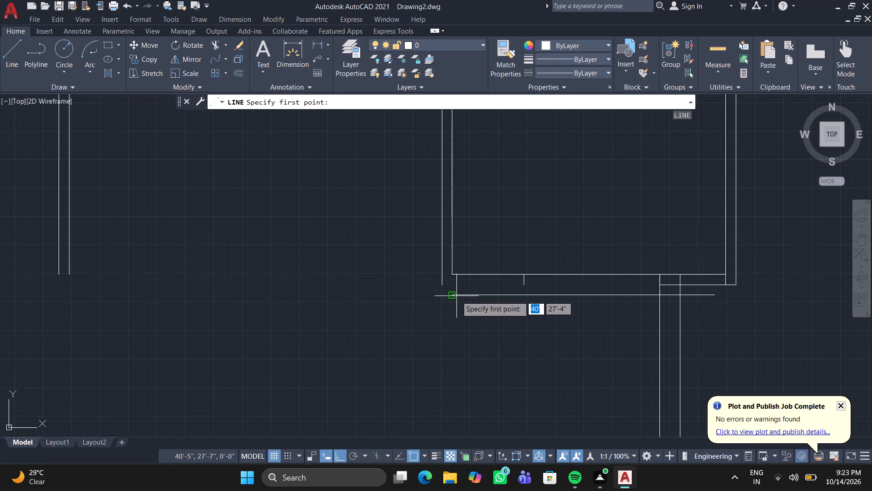
{"action": "left_click", "coordinate": [456, 296]}
{"action": "scroll", "coordinate": [235, 292], "scroll_direction": "down", "scroll_amount": 1}
{"action": "middle_click_drag", "start_coordinate": [234, 293], "coordinate": [577, 298]}
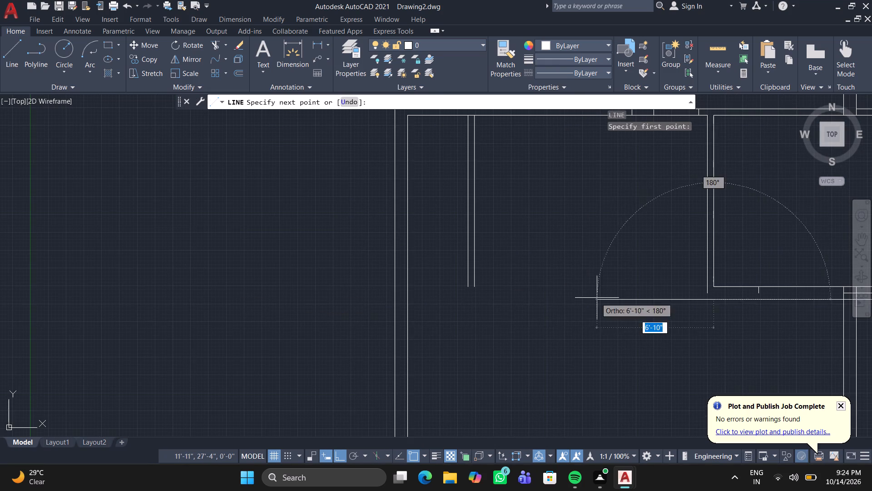
{"action": "left_click", "coordinate": [396, 301]}
{"action": "key", "text": "Escape"}
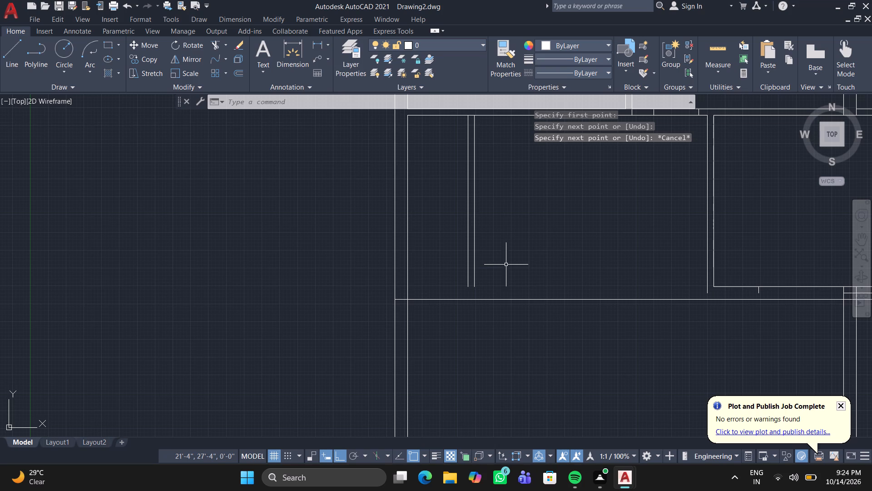
Draw a horizontal line about 18'-8" long from the 10' room's inner southwest corner west to the outer west wall's outer line.
{"action": "middle_click_drag", "start_coordinate": [516, 262], "coordinate": [468, 225]}
{"action": "middle_click_drag", "start_coordinate": [455, 220], "coordinate": [446, 219]}
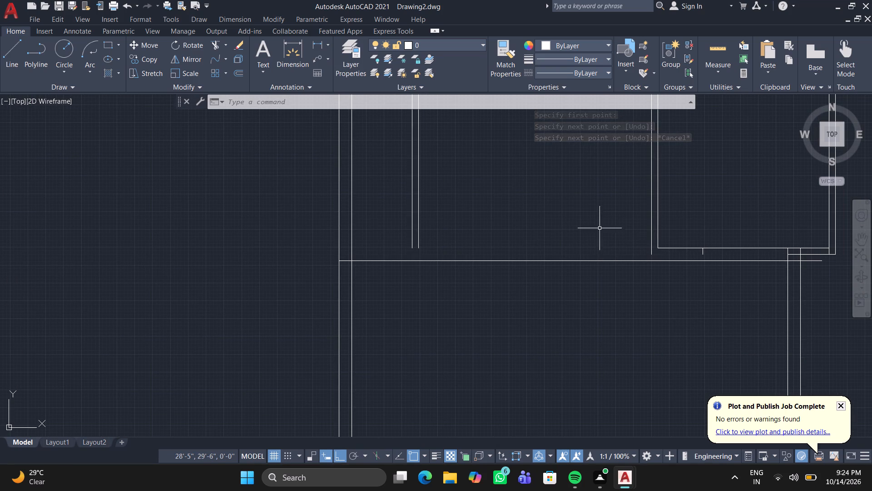
{"action": "left_click", "coordinate": [15, 46]}
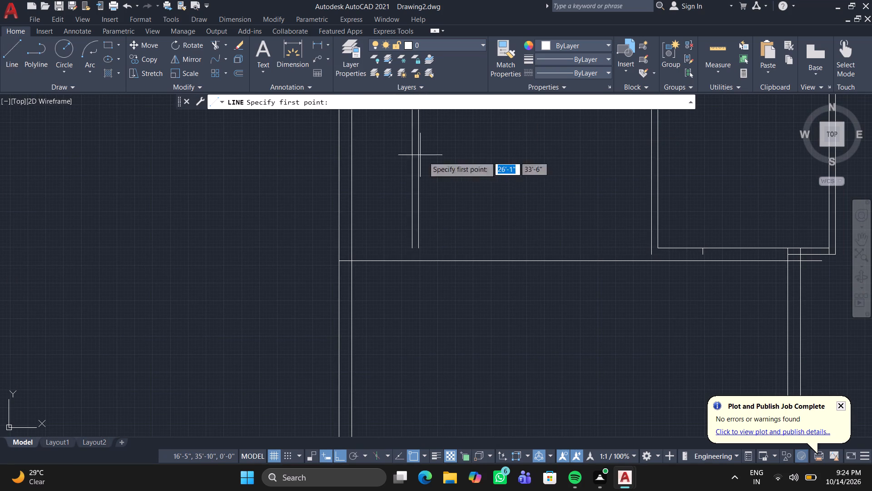
{"action": "left_click", "coordinate": [657, 245]}
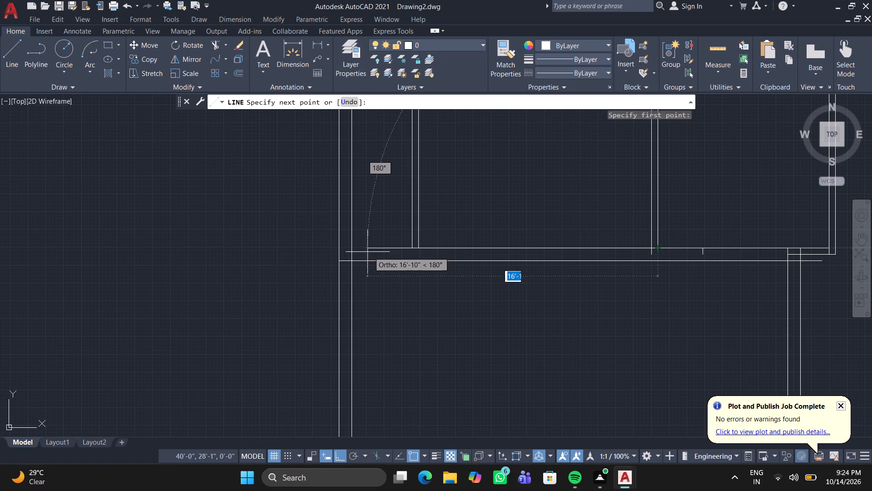
{"action": "left_click", "coordinate": [336, 250]}
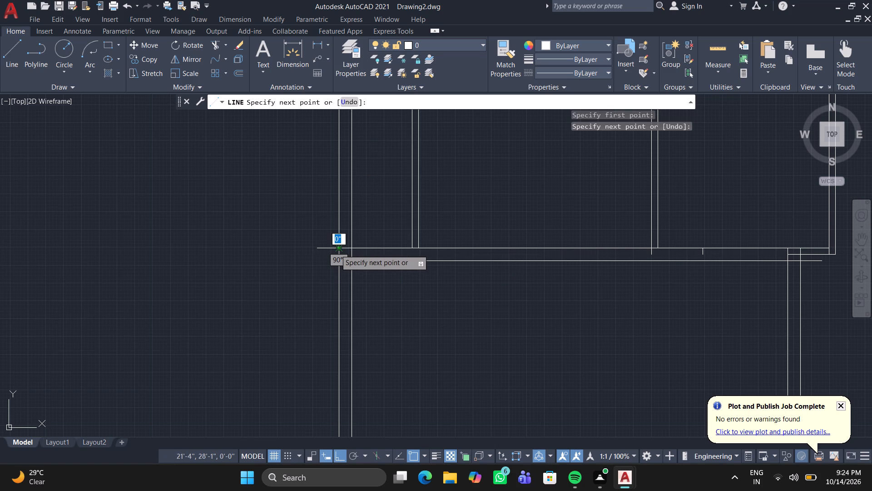
{"action": "key", "text": "Escape"}
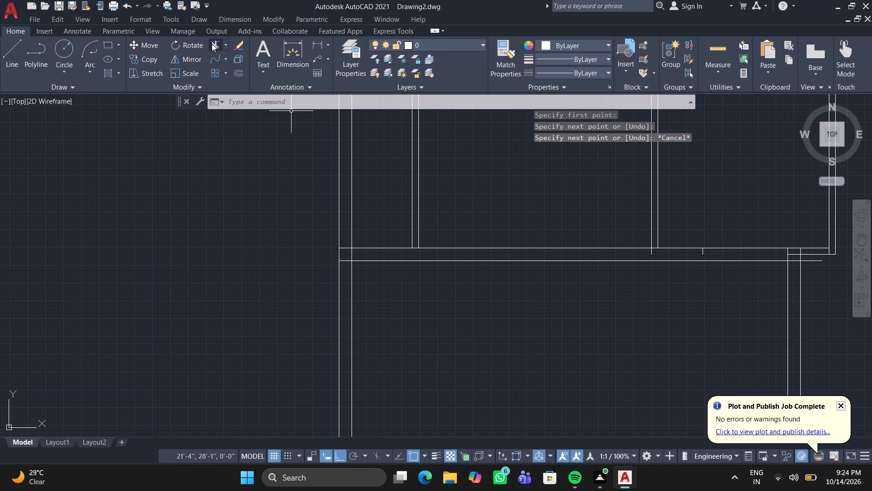
Trim the overhang of the 10' room's outer west wall line below the south wall's inner line.
{"action": "left_click", "coordinate": [212, 44]}
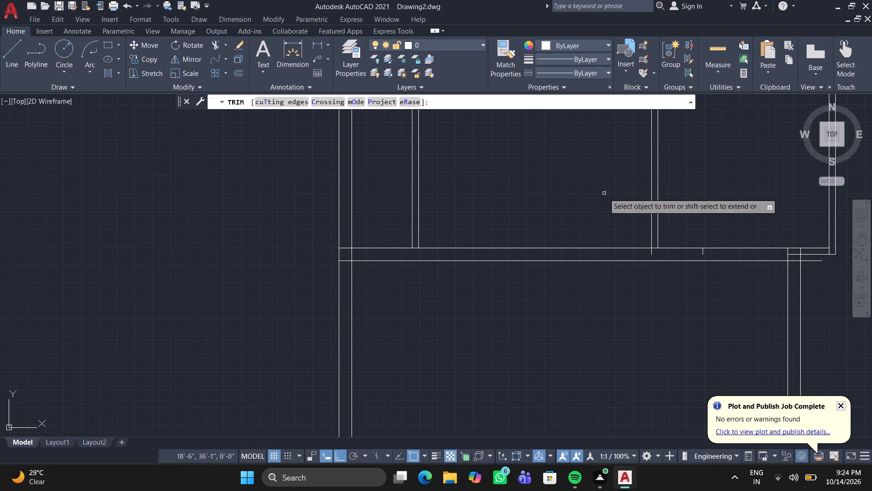
{"action": "scroll", "coordinate": [655, 255], "scroll_direction": "up", "scroll_amount": 2}
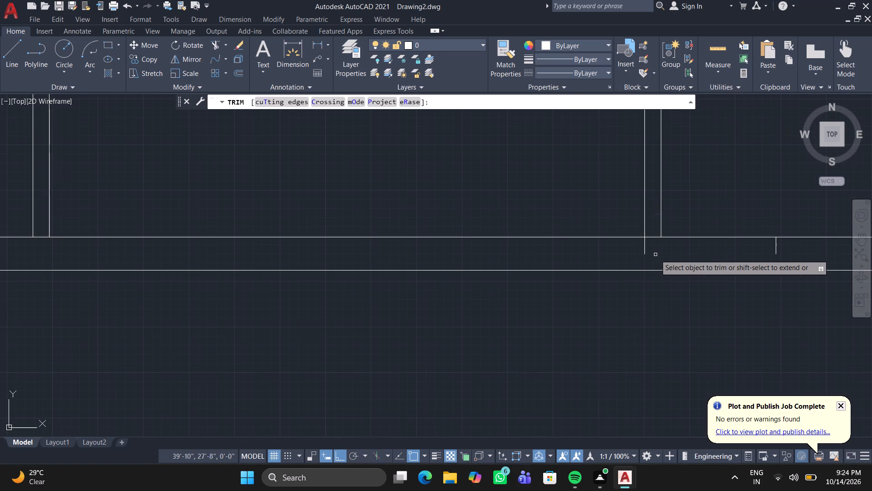
{"action": "left_click", "coordinate": [639, 251]}
{"action": "left_click", "coordinate": [686, 246]}
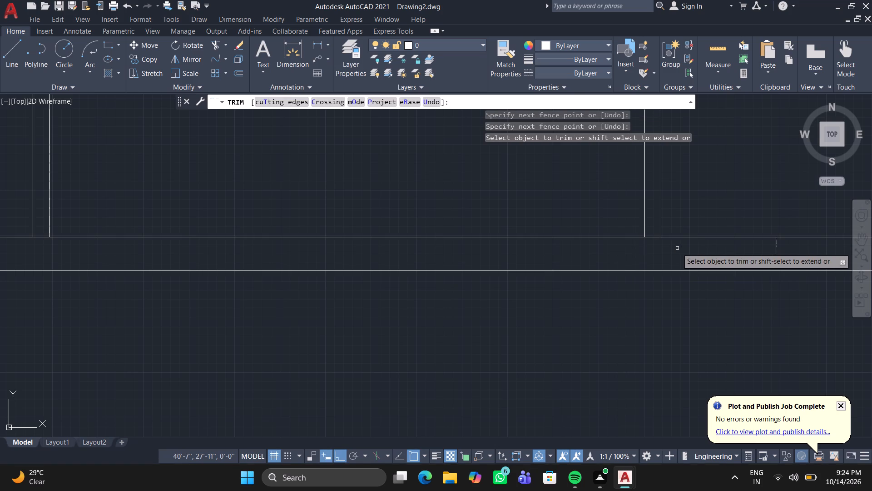
{"action": "key", "text": "Escape"}
Delete the old outer south wall line segment crossing the vertical hall wall near the 10' room's southeast corner.
{"action": "scroll", "coordinate": [430, 341], "scroll_direction": "down", "scroll_amount": 3}
{"action": "middle_click_drag", "start_coordinate": [424, 344], "coordinate": [330, 306]}
{"action": "middle_click", "coordinate": [330, 306]}
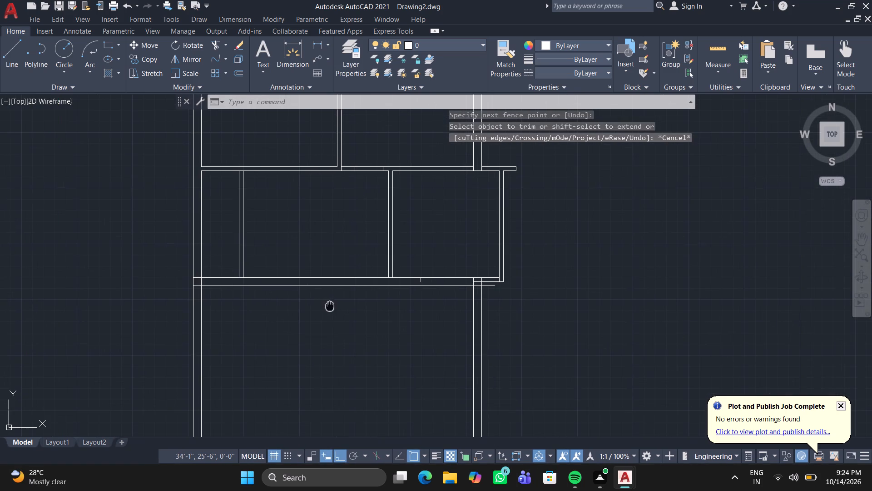
{"action": "scroll", "coordinate": [479, 286], "scroll_direction": "up", "scroll_amount": 4}
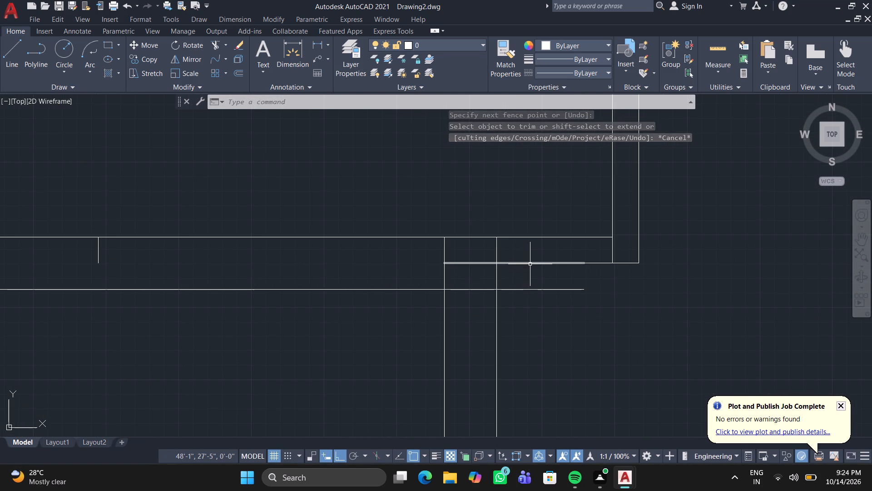
{"action": "left_click", "coordinate": [530, 264]}
{"action": "key", "text": "Delete"}
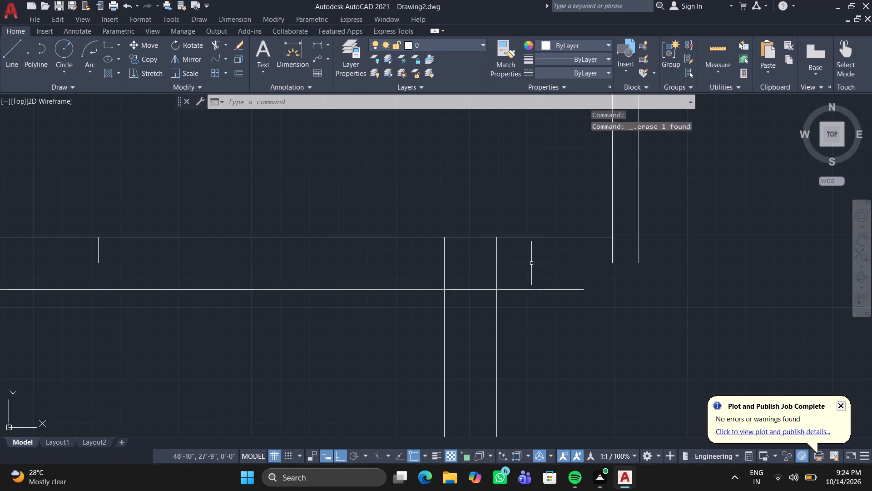
Trim the leftover corner stubs below the south wall's inner line at the 10' room's southeast corner, keeping the outer east line.
{"action": "left_click", "coordinate": [216, 47]}
{"action": "left_click", "coordinate": [593, 264]}
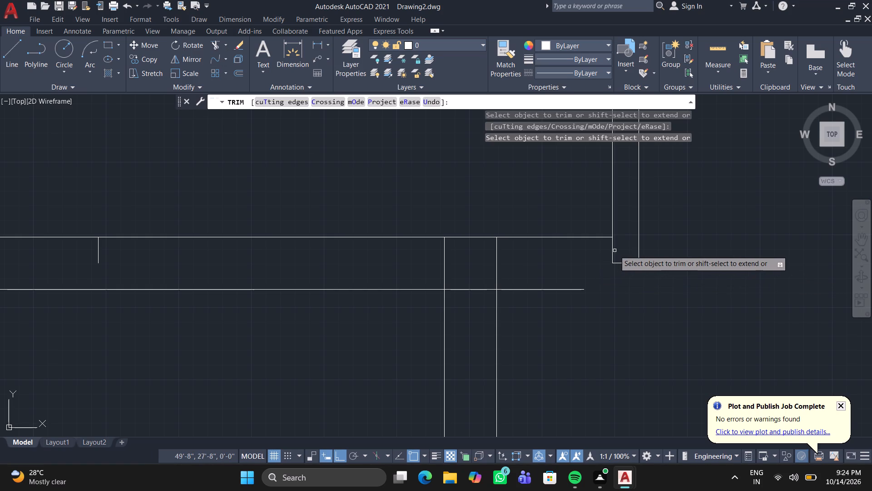
{"action": "left_click", "coordinate": [614, 251]}
{"action": "left_click", "coordinate": [572, 260]}
{"action": "left_click_drag", "start_coordinate": [622, 258], "coordinate": [630, 280]}
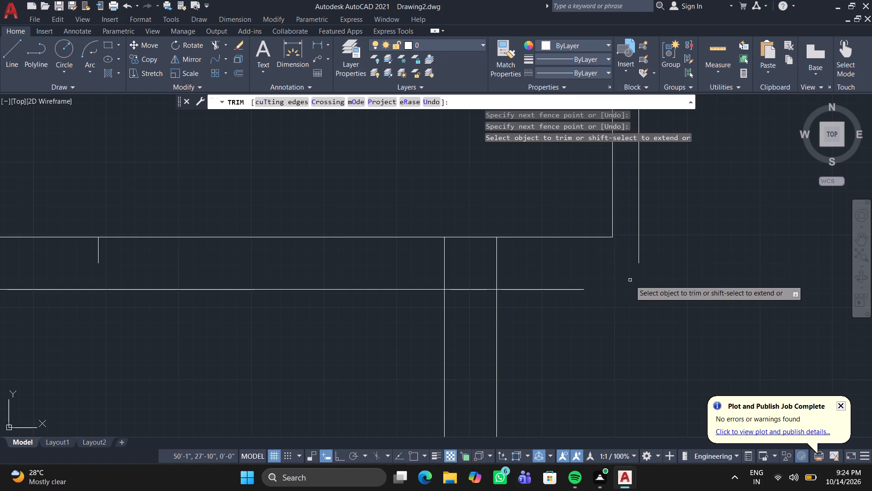
{"action": "key", "text": "Escape"}
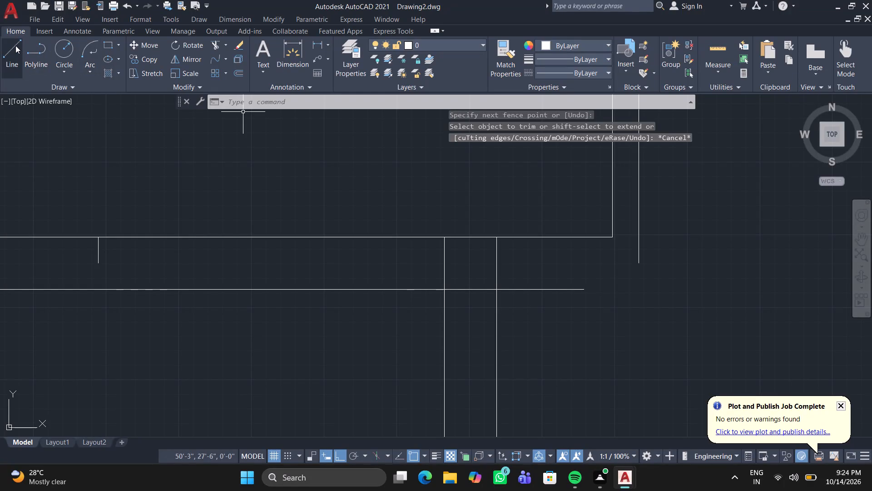
Draw a horizontal line from the east end of the south wall's outer line to beyond the 10' room's outer east wall line.
{"action": "left_click", "coordinate": [15, 45]}
{"action": "left_click", "coordinate": [580, 291]}
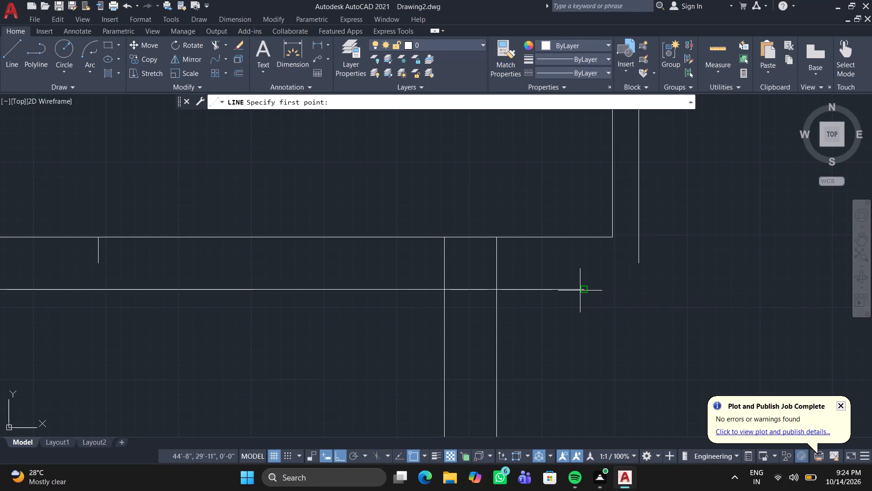
{"action": "left_click", "coordinate": [757, 288]}
{"action": "key", "text": "Escape"}
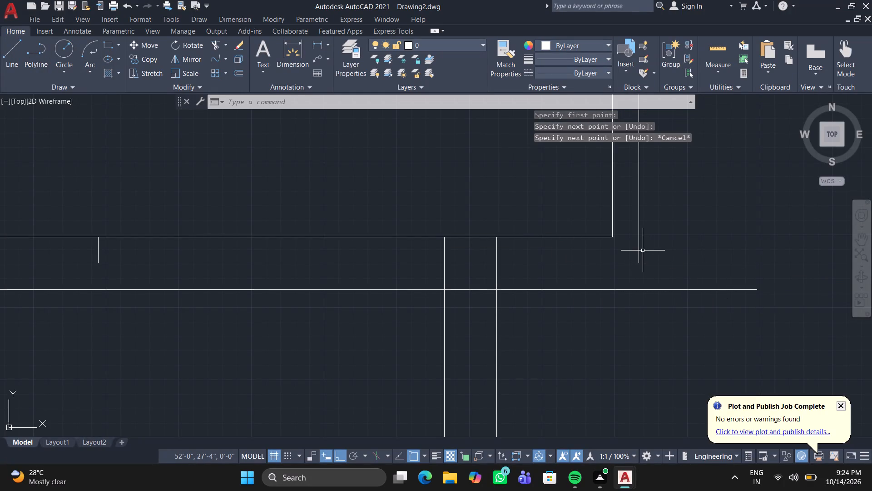
Stretch the lower end of the 10' room's outer east wall line down to the south wall's outer line.
{"action": "left_click", "coordinate": [640, 251]}
{"action": "left_click", "coordinate": [640, 263]}
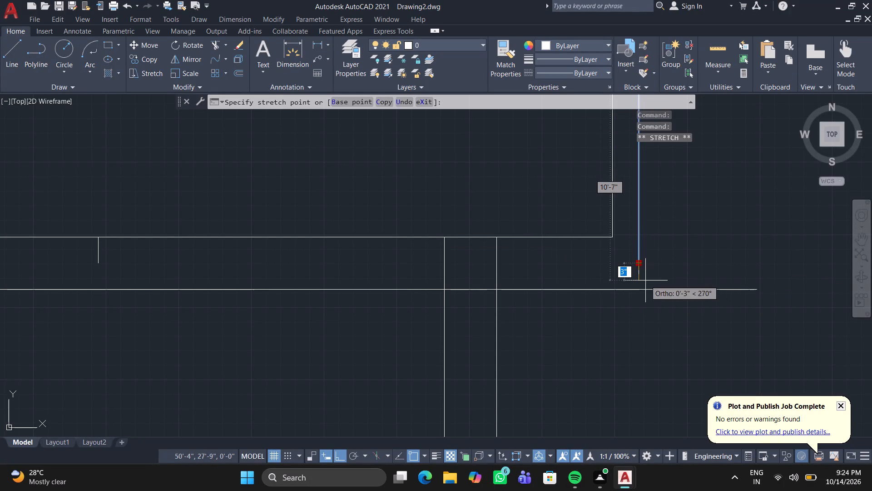
{"action": "left_click", "coordinate": [637, 290]}
{"action": "key", "text": "Escape"}
{"action": "key", "text": "Escape"}
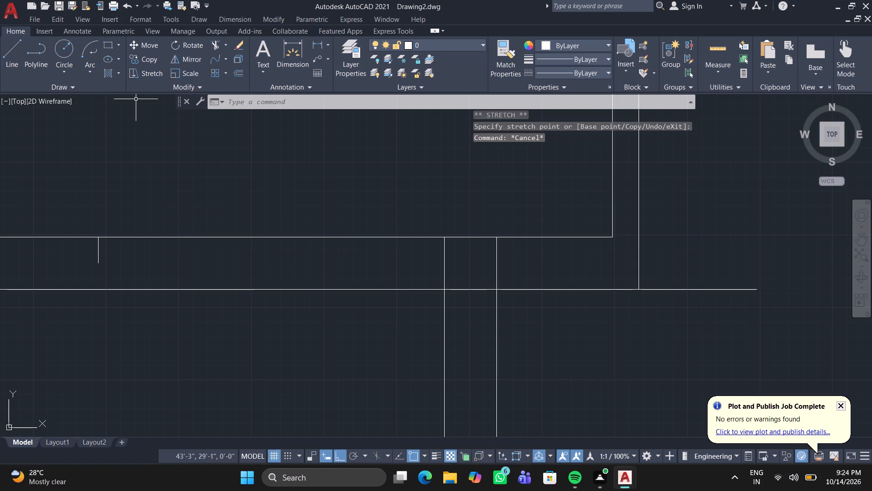
Trim the overhang of the south wall's outer line east of the 10' room's outer east wall line.
{"action": "left_click", "coordinate": [216, 45]}
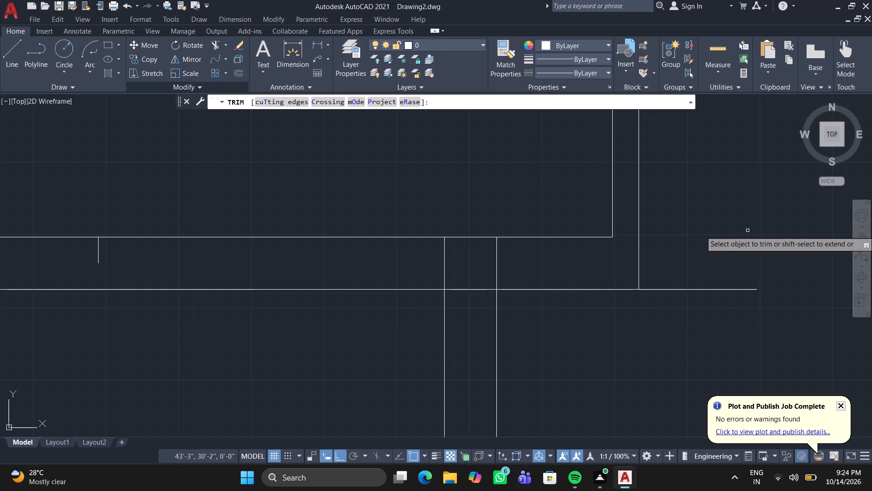
{"action": "left_click_drag", "start_coordinate": [729, 282], "coordinate": [715, 303]}
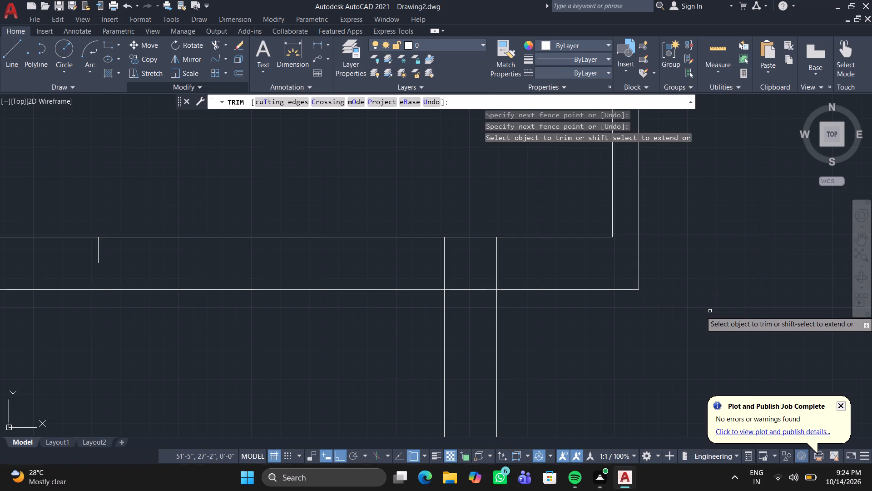
{"action": "left_click", "coordinate": [709, 311]}
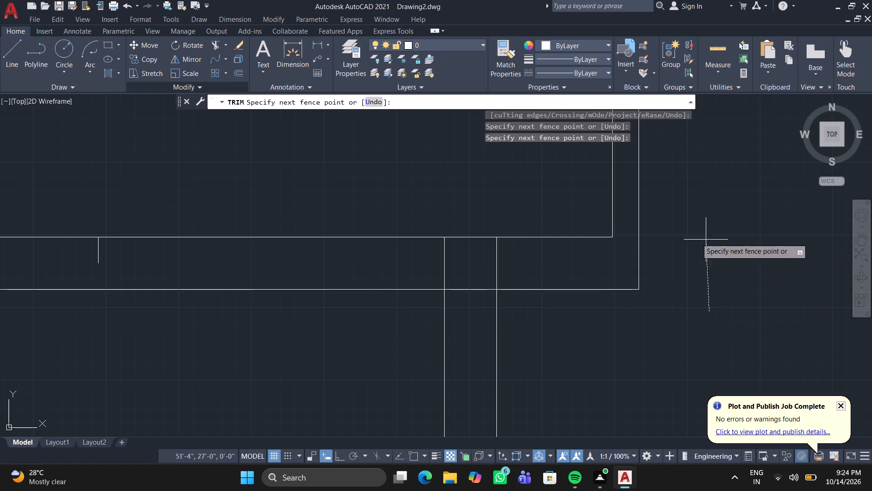
{"action": "left_click", "coordinate": [769, 259]}
{"action": "key", "text": "Escape"}
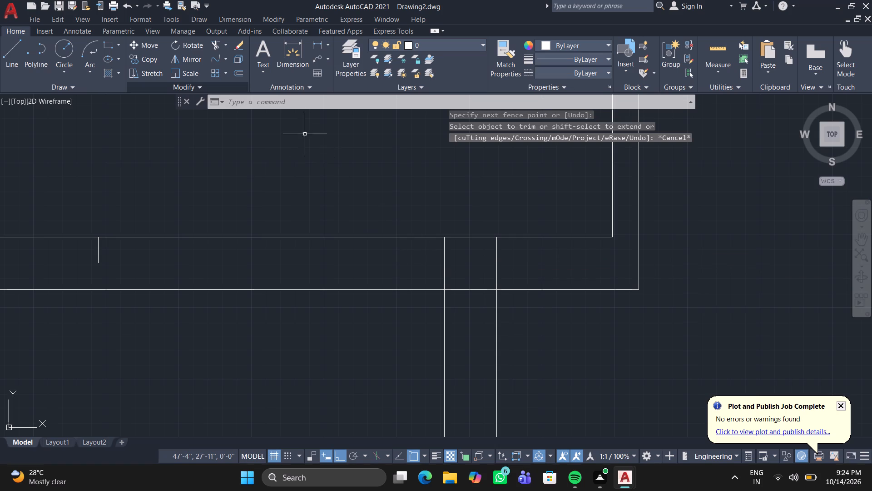
Trim the two vertical hall wall lines and the short vertical stub lying between the south wall's inner and outer lines.
{"action": "left_click", "coordinate": [213, 41]}
{"action": "left_click", "coordinate": [405, 255]}
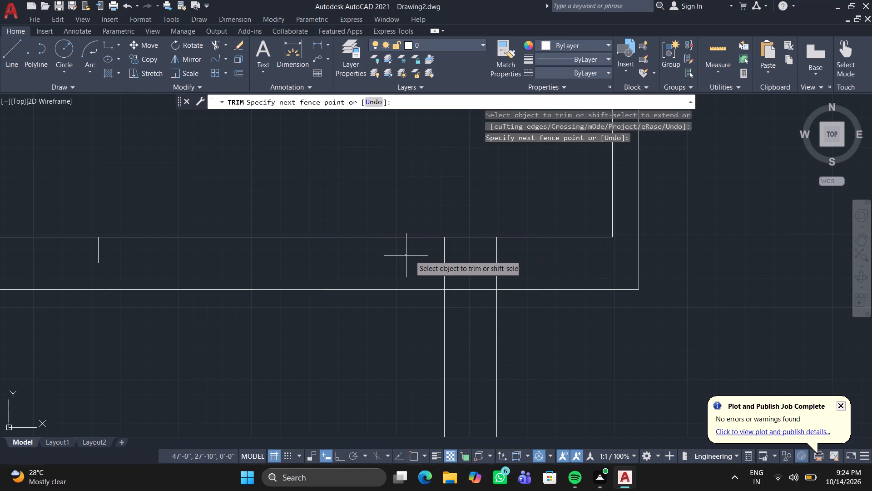
{"action": "left_click", "coordinate": [552, 263]}
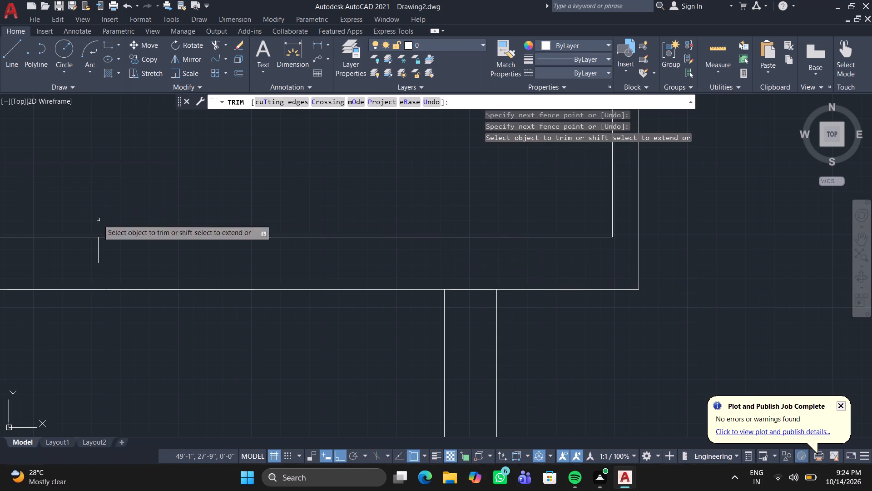
{"action": "middle_click_drag", "start_coordinate": [175, 227], "coordinate": [847, 134]}
{"action": "scroll", "coordinate": [848, 133], "scroll_direction": "down", "scroll_amount": 1}
{"action": "scroll", "coordinate": [572, 225], "scroll_direction": "down", "scroll_amount": 1}
{"action": "middle_click_drag", "start_coordinate": [568, 227], "coordinate": [466, 231]}
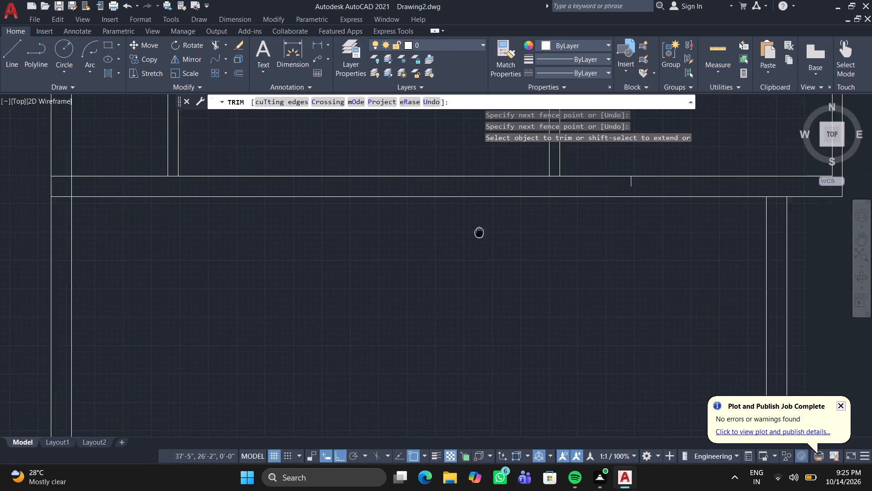
{"action": "middle_click_drag", "start_coordinate": [466, 231], "coordinate": [367, 231]}
{"action": "scroll", "coordinate": [516, 184], "scroll_direction": "up", "scroll_amount": 2}
{"action": "left_click_drag", "start_coordinate": [504, 180], "coordinate": [504, 181]}
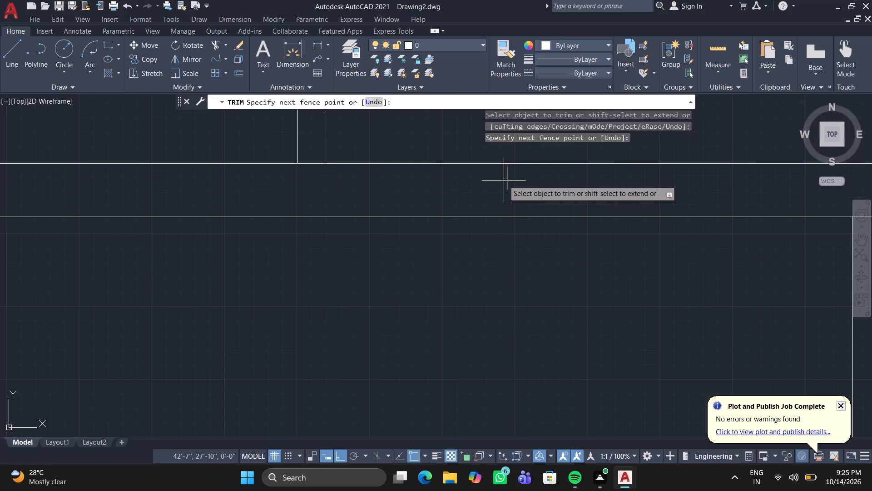
{"action": "left_click_drag", "start_coordinate": [504, 181], "coordinate": [508, 181]}
{"action": "left_click", "coordinate": [624, 182]}
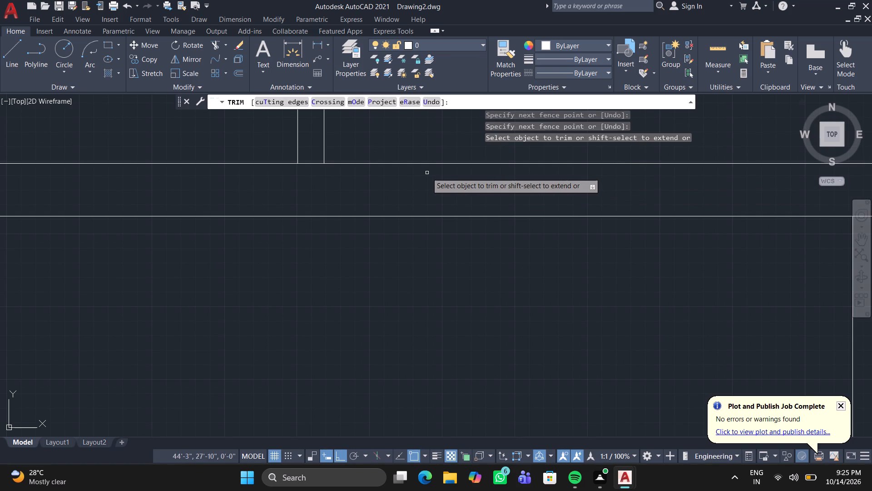
Trim the south wall's inner line across the end of the partition between the 10' room and the middle room.
{"action": "left_click", "coordinate": [312, 165]}
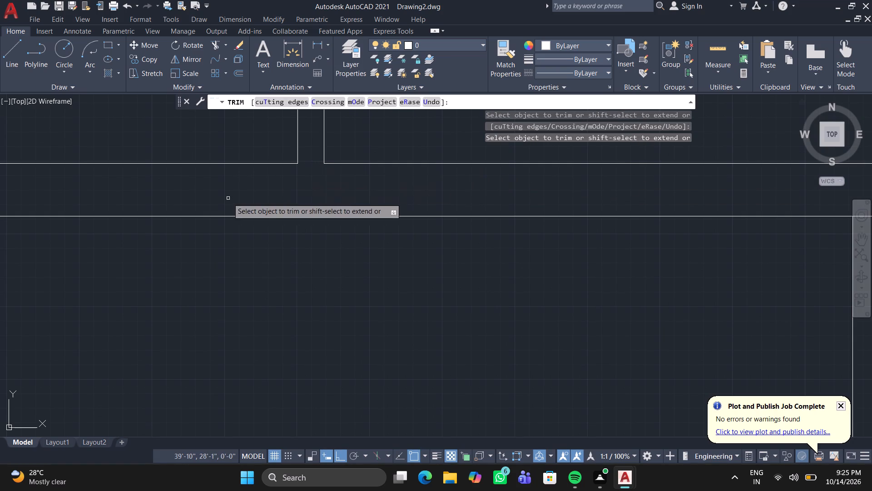
Trim the crossing line pieces inside the junction of the south wall and the 9" outer west wall.
{"action": "scroll", "coordinate": [225, 201], "scroll_direction": "down", "scroll_amount": 3}
{"action": "middle_click_drag", "start_coordinate": [149, 241], "coordinate": [646, 265]}
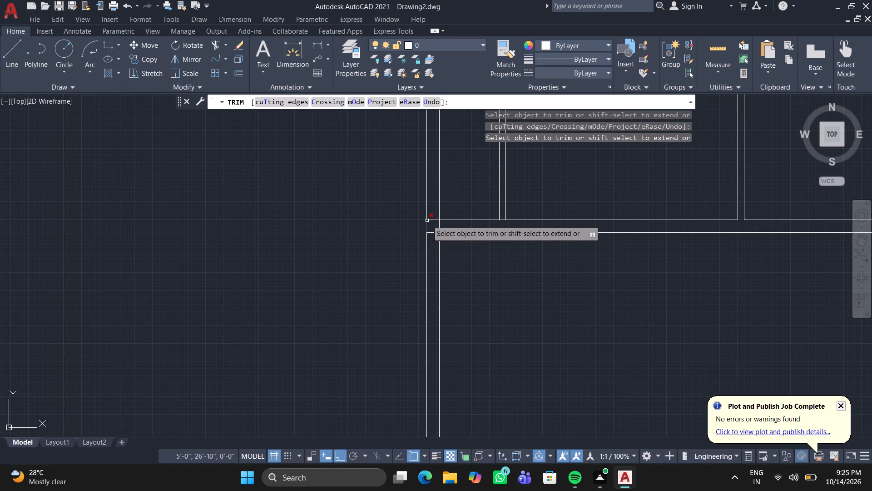
{"action": "scroll", "coordinate": [427, 220], "scroll_direction": "up", "scroll_amount": 3}
{"action": "left_click_drag", "start_coordinate": [435, 217], "coordinate": [450, 295]}
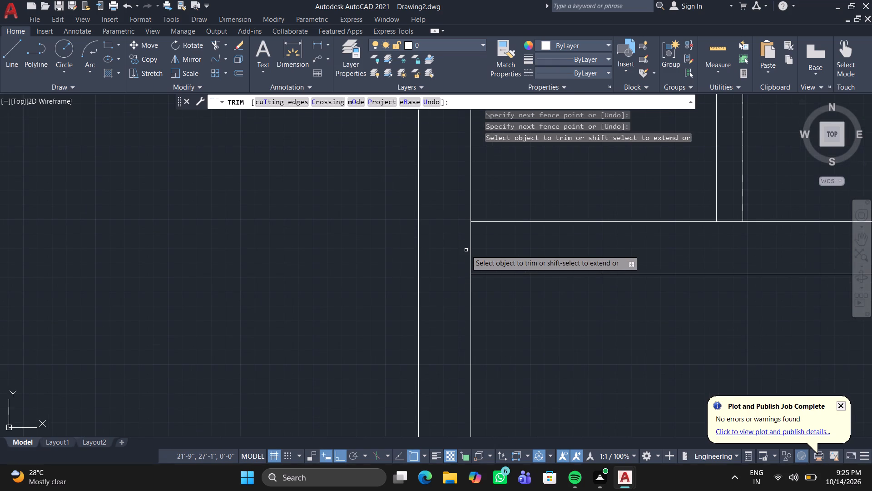
{"action": "left_click", "coordinate": [466, 249]}
{"action": "left_click", "coordinate": [597, 248]}
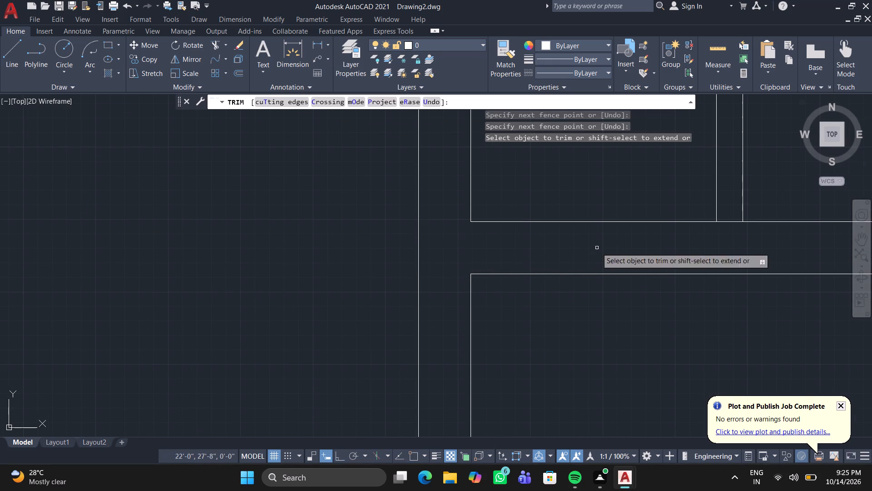
Trim the south wall's inner line across the end of the partition between the narrow west room and the middle room.
{"action": "middle_click_drag", "start_coordinate": [735, 240], "coordinate": [504, 238]}
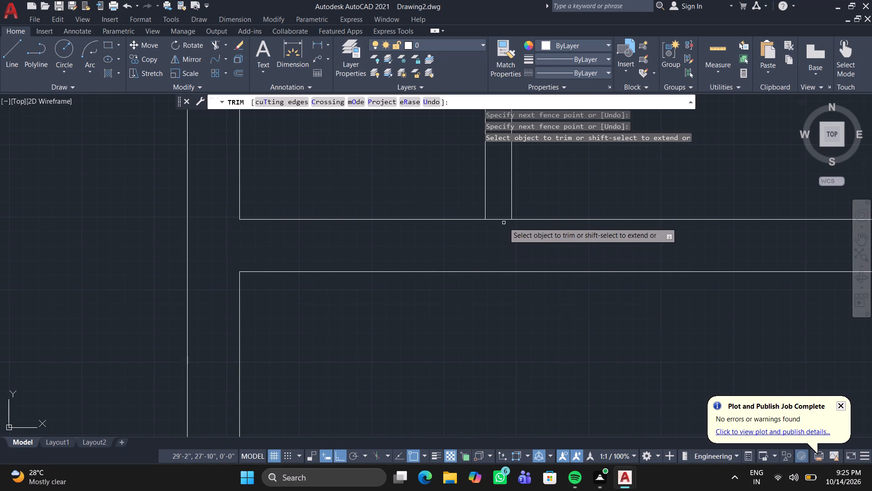
{"action": "left_click", "coordinate": [500, 217]}
{"action": "double_click", "coordinate": [490, 239]}
{"action": "scroll", "coordinate": [549, 234], "scroll_direction": "down", "scroll_amount": 2}
{"action": "scroll", "coordinate": [551, 235], "scroll_direction": "up", "scroll_amount": 1}
{"action": "scroll", "coordinate": [556, 235], "scroll_direction": "down", "scroll_amount": 1}
{"action": "scroll", "coordinate": [646, 203], "scroll_direction": "down", "scroll_amount": 1}
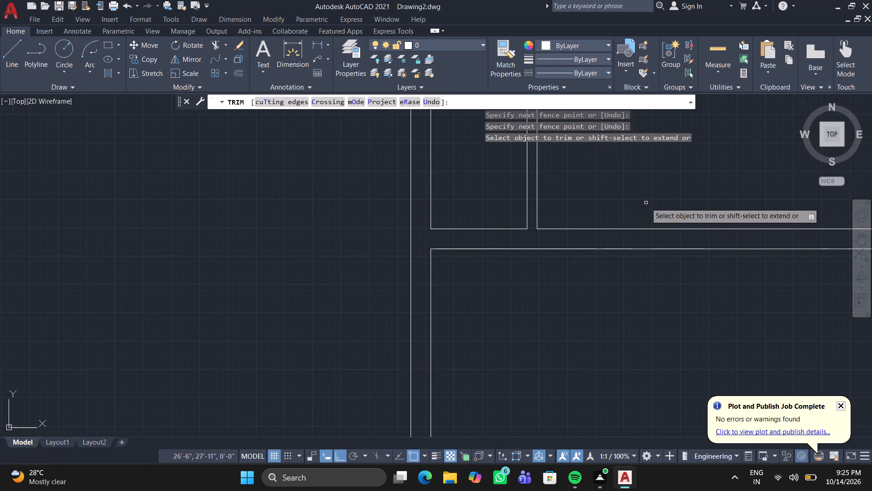
Trim the rooms' north wall line across the north end of the partition between the narrow west room and the middle room.
{"action": "middle_click_drag", "start_coordinate": [646, 203], "coordinate": [362, 293]}
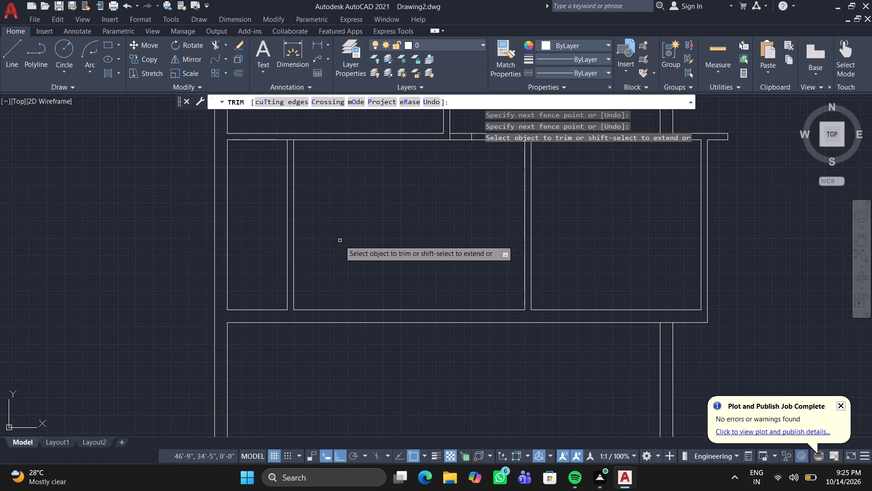
{"action": "scroll", "coordinate": [287, 137], "scroll_direction": "up", "scroll_amount": 1}
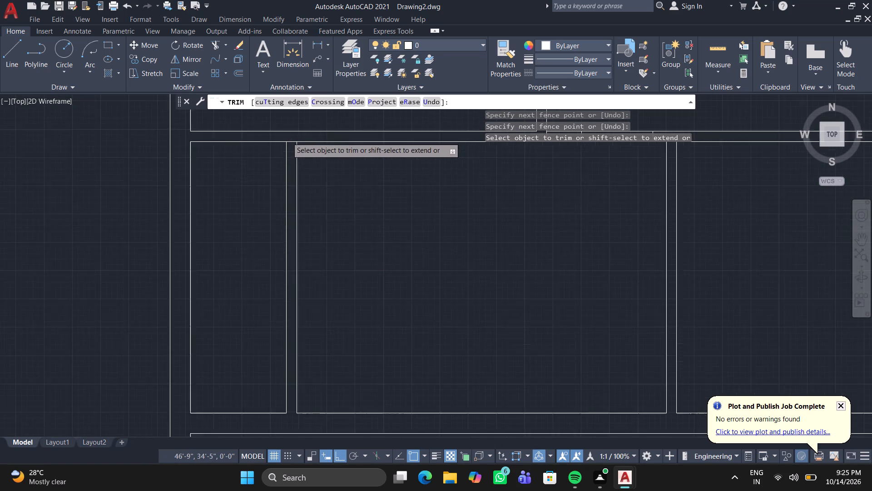
{"action": "scroll", "coordinate": [287, 137], "scroll_direction": "up", "scroll_amount": 1}
{"action": "left_click_drag", "start_coordinate": [293, 141], "coordinate": [295, 157]}
{"action": "key", "text": "Escape"}
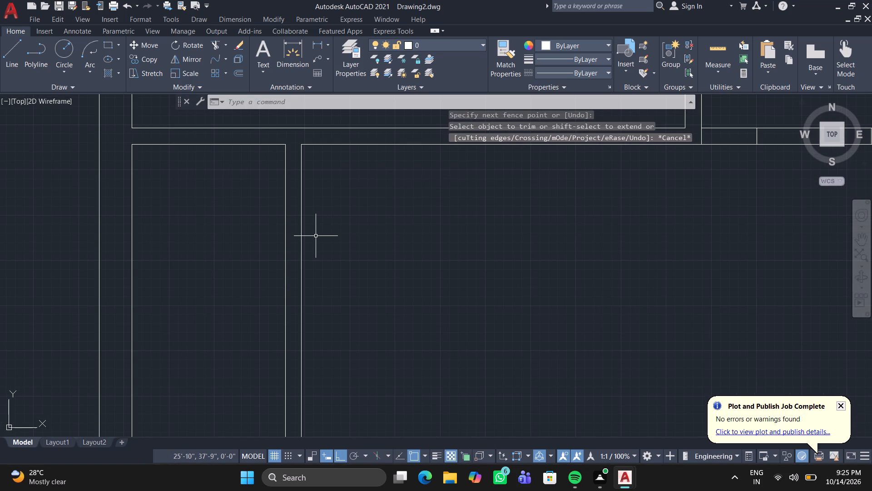
Draw a short horizontal line across the partition between the narrow west room and the middle room, at Y about 34'-9".
{"action": "key", "text": "l"}
{"action": "key", "text": "Return"}
{"action": "scroll", "coordinate": [314, 259], "scroll_direction": "down", "scroll_amount": 2}
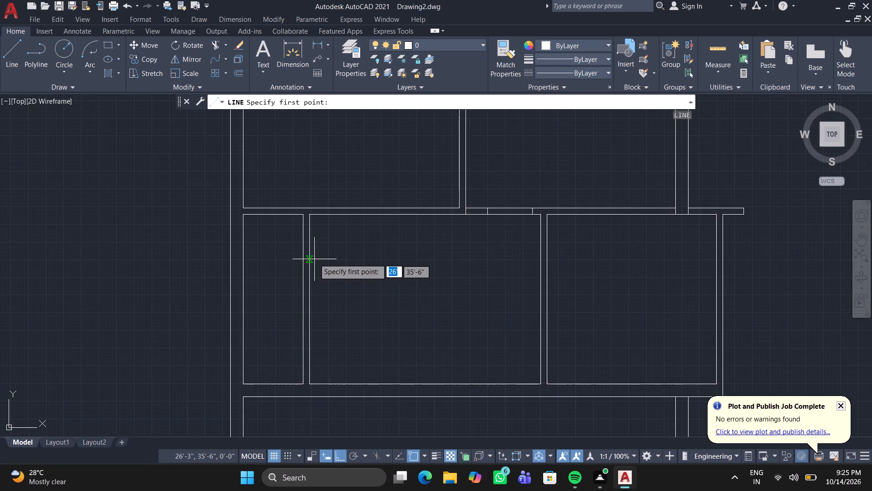
{"action": "middle_click_drag", "start_coordinate": [318, 251], "coordinate": [330, 190]}
{"action": "middle_click", "coordinate": [330, 190]}
{"action": "scroll", "coordinate": [319, 210], "scroll_direction": "up", "scroll_amount": 1}
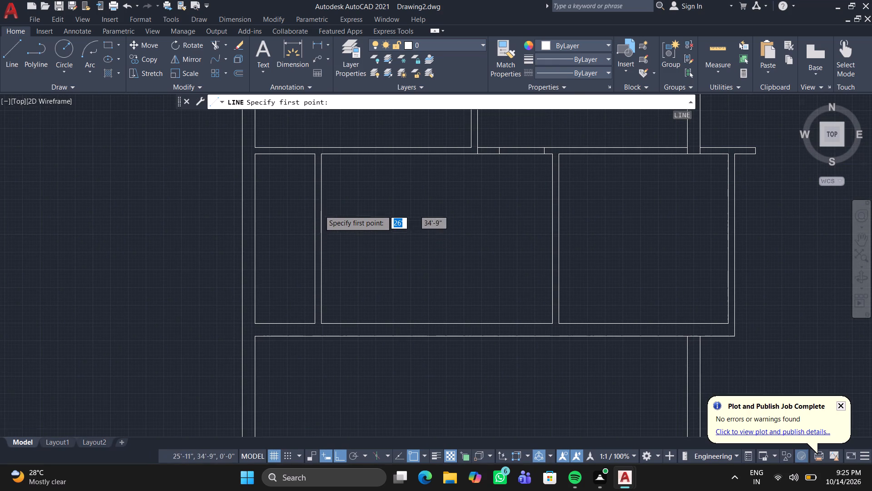
{"action": "scroll", "coordinate": [318, 209], "scroll_direction": "up", "scroll_amount": 1}
{"action": "left_click", "coordinate": [306, 211]}
{"action": "left_click", "coordinate": [320, 211]}
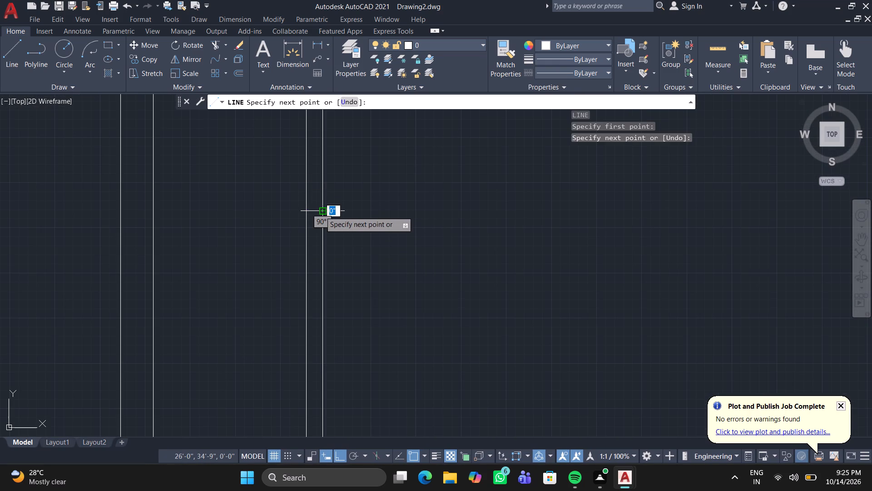
{"action": "key", "text": "Escape"}
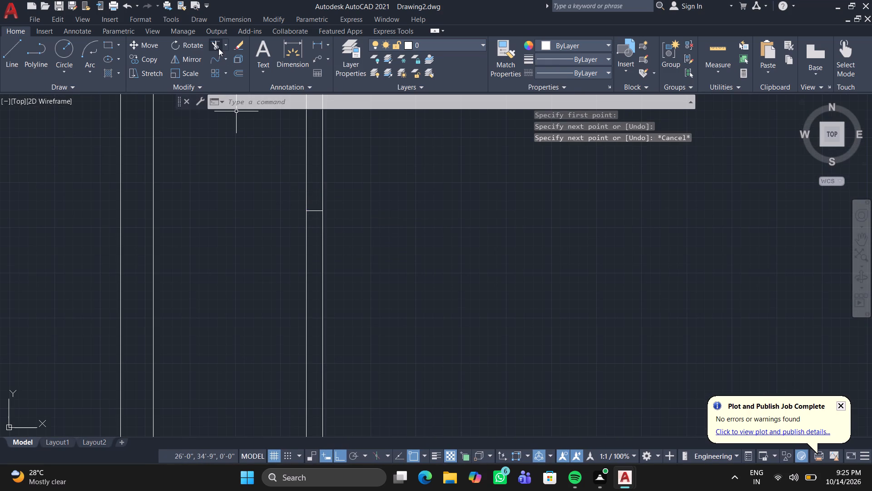
Trim the west line of the narrow room's partition above the short horizontal line.
{"action": "left_click", "coordinate": [217, 46]}
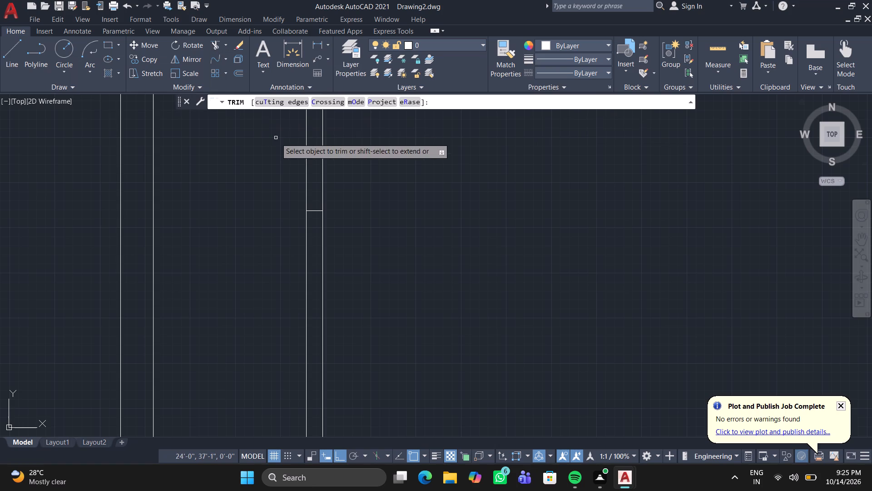
{"action": "left_click", "coordinate": [310, 153]}
{"action": "left_click", "coordinate": [261, 161]}
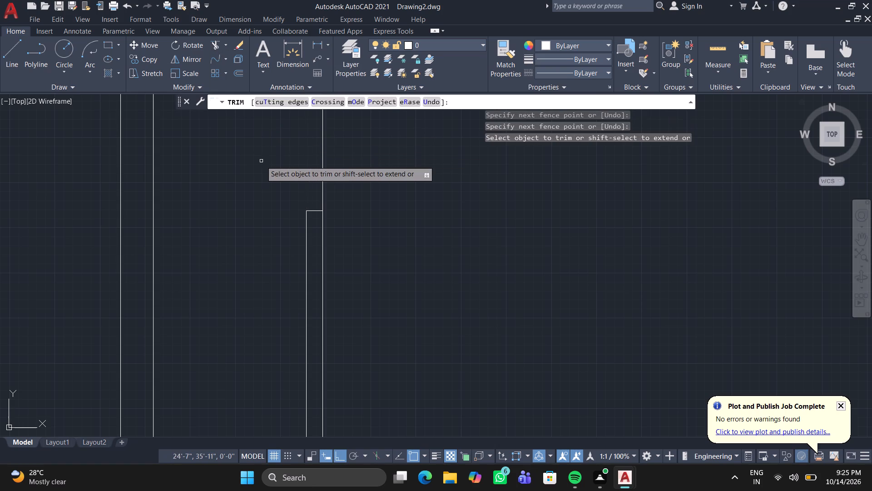
{"action": "scroll", "coordinate": [262, 165], "scroll_direction": "down", "scroll_amount": 3}
{"action": "key", "text": "Escape"}
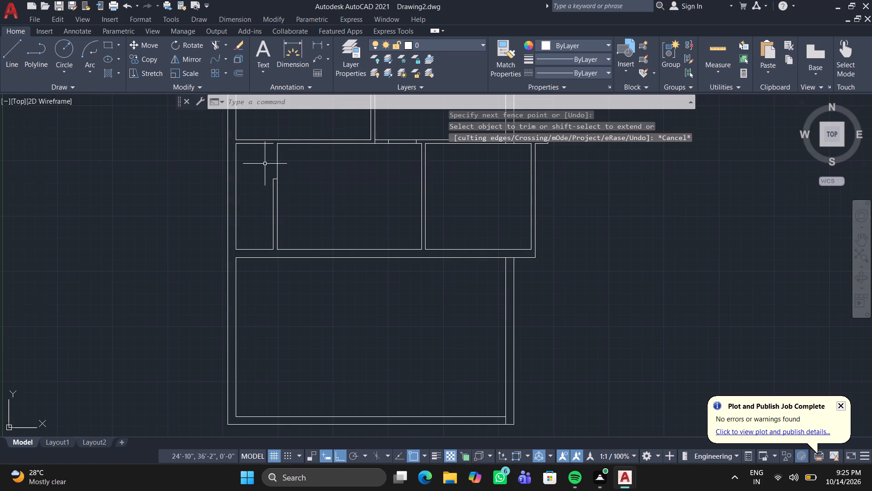
Stretch the narrow west room's north wall line east to the partition's east line, making it about 3'-11" long.
{"action": "scroll", "coordinate": [281, 143], "scroll_direction": "up", "scroll_amount": 3}
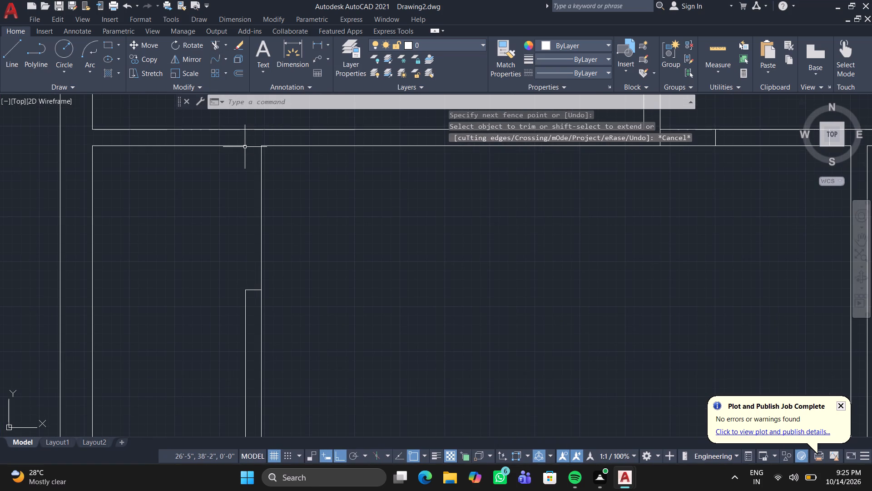
{"action": "left_click", "coordinate": [245, 147]}
{"action": "left_click", "coordinate": [245, 147]}
{"action": "left_click", "coordinate": [261, 146]}
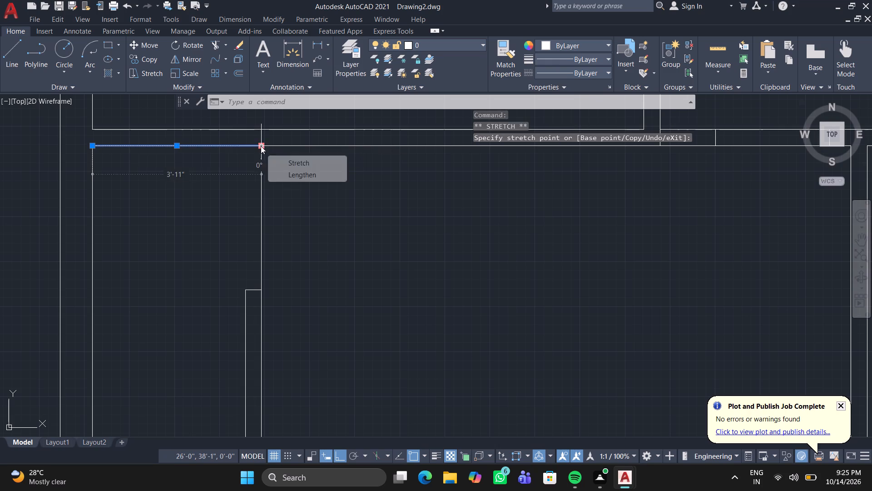
Trim the large south room's north wall line between the two lines of its east wall.
{"action": "key", "text": "Escape"}
{"action": "key", "text": "Escape"}
{"action": "scroll", "coordinate": [188, 215], "scroll_direction": "down", "scroll_amount": 1}
{"action": "middle_click_drag", "start_coordinate": [189, 217], "coordinate": [203, 176]}
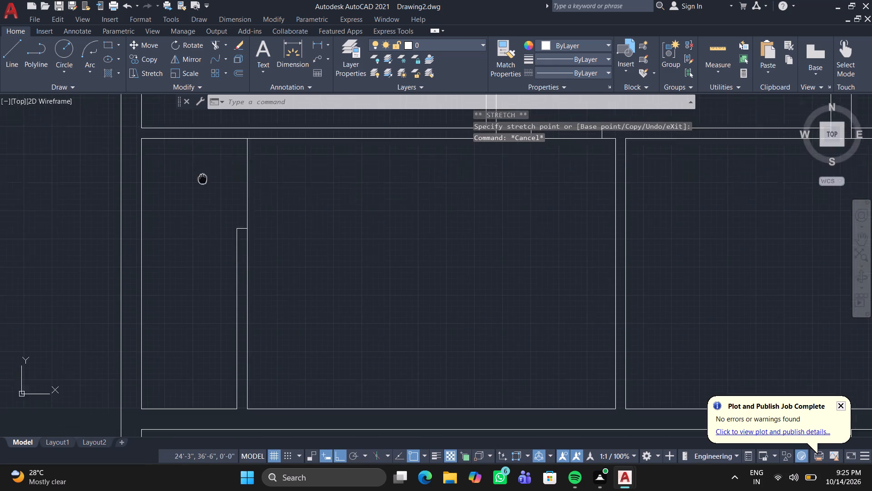
{"action": "middle_click_drag", "start_coordinate": [203, 176], "coordinate": [227, 129]}
{"action": "middle_click", "coordinate": [228, 127]}
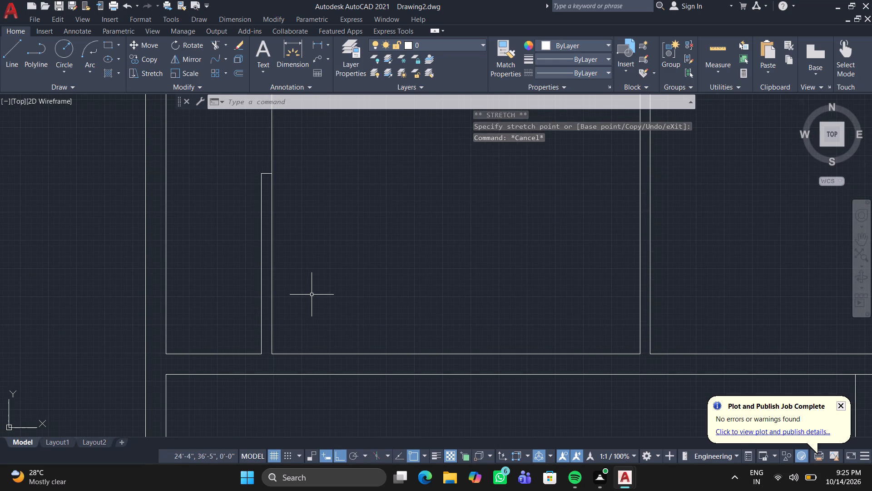
{"action": "scroll", "coordinate": [312, 295], "scroll_direction": "down", "scroll_amount": 1}
{"action": "middle_click_drag", "start_coordinate": [312, 294], "coordinate": [315, 228]}
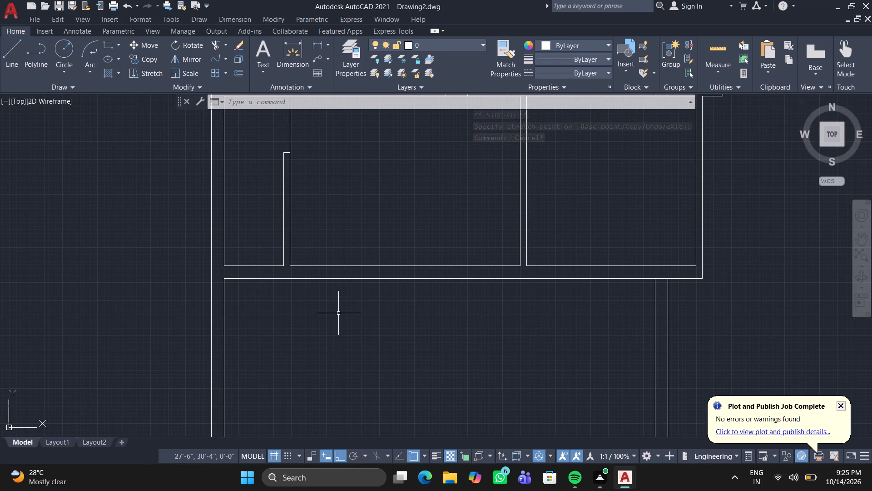
{"action": "scroll", "coordinate": [340, 311], "scroll_direction": "down", "scroll_amount": 1}
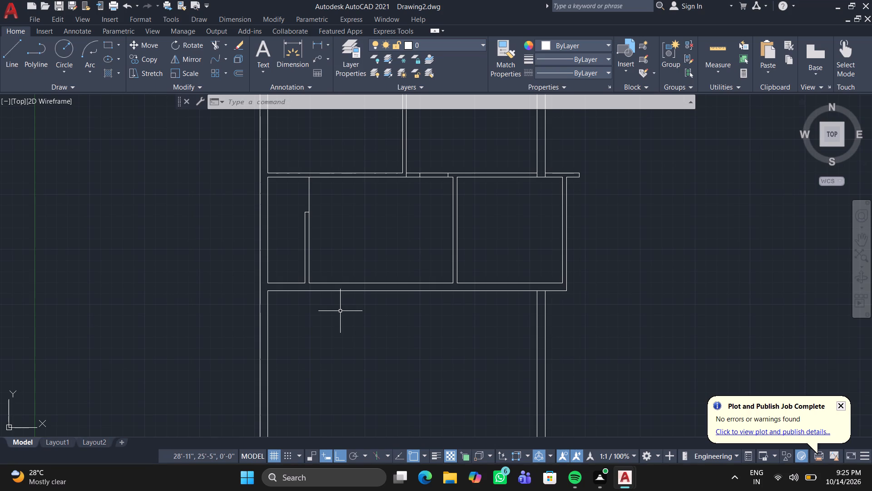
{"action": "middle_click_drag", "start_coordinate": [337, 294], "coordinate": [257, 202]}
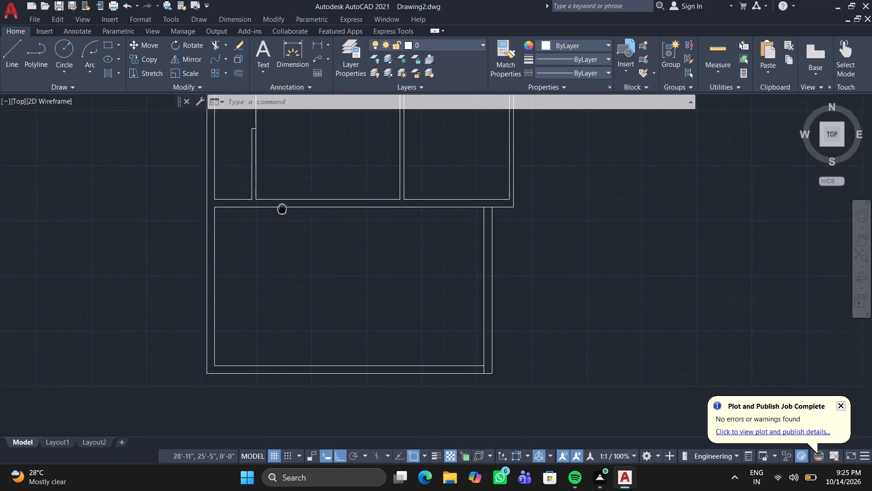
{"action": "middle_click_drag", "start_coordinate": [257, 202], "coordinate": [220, 197]}
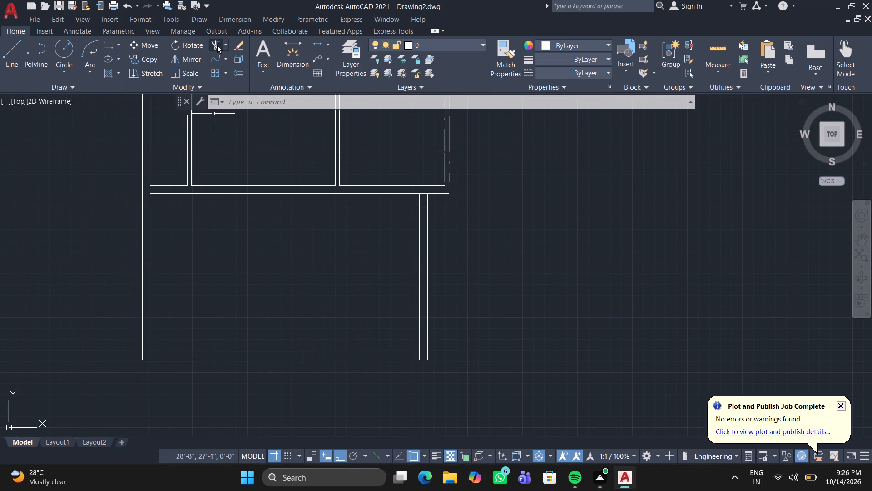
{"action": "left_click", "coordinate": [217, 45]}
{"action": "scroll", "coordinate": [426, 196], "scroll_direction": "up", "scroll_amount": 2}
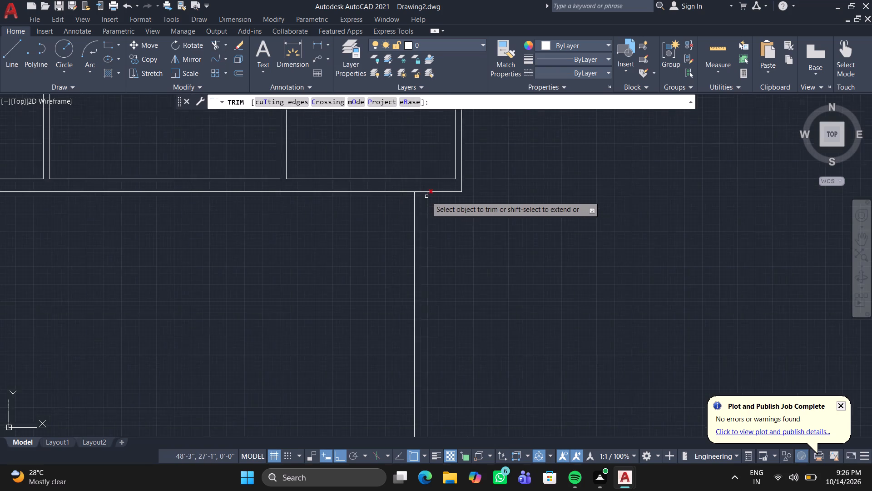
{"action": "scroll", "coordinate": [426, 195], "scroll_direction": "up", "scroll_amount": 1}
{"action": "left_click", "coordinate": [412, 186]}
{"action": "key", "text": "Escape"}
{"action": "scroll", "coordinate": [312, 254], "scroll_direction": "down", "scroll_amount": 3}
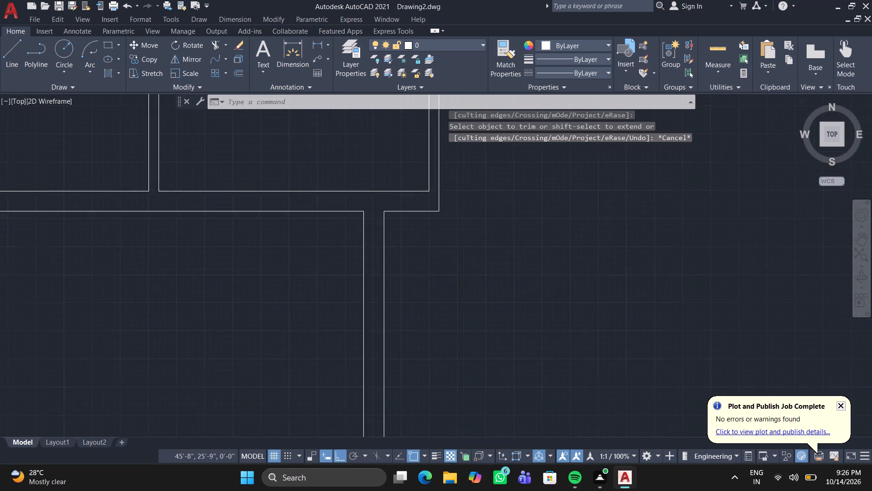
Offset the large south room's north wall line 10' south into the room.
{"action": "scroll", "coordinate": [305, 256], "scroll_direction": "down", "scroll_amount": 1}
{"action": "middle_click_drag", "start_coordinate": [281, 261], "coordinate": [492, 198]}
{"action": "scroll", "coordinate": [367, 289], "scroll_direction": "up", "scroll_amount": 1}
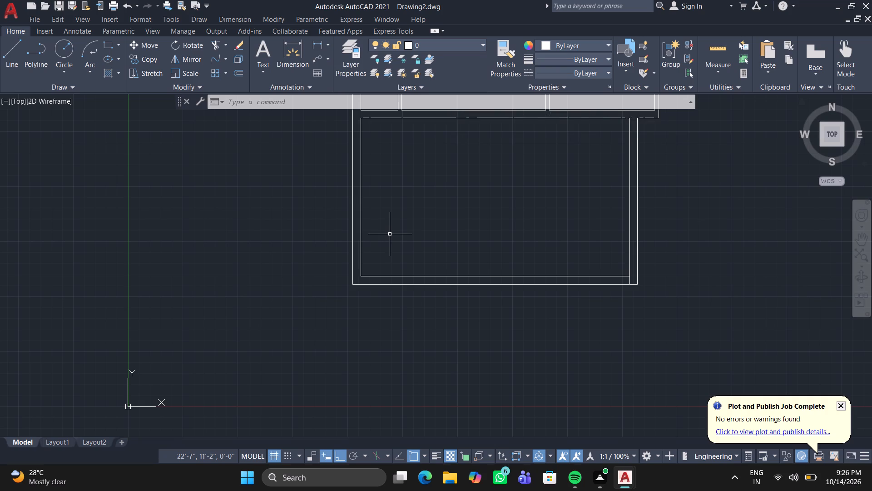
{"action": "middle_click_drag", "start_coordinate": [401, 210], "coordinate": [367, 251]}
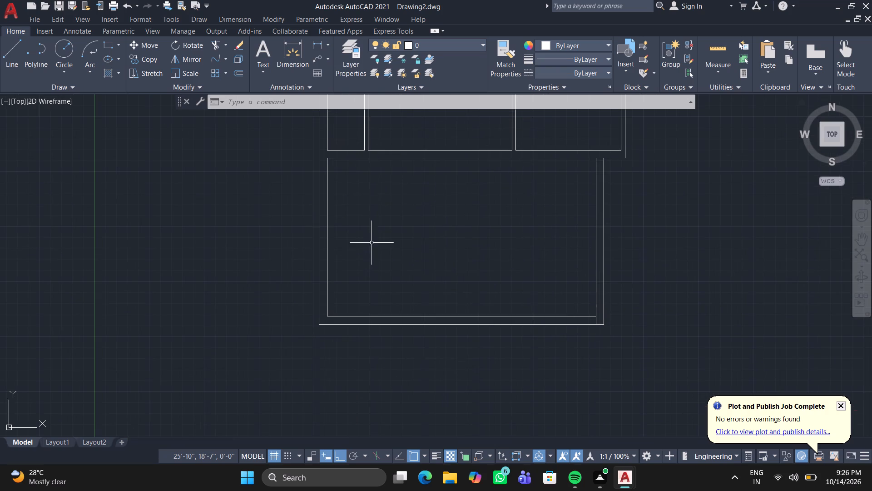
{"action": "key", "text": "o"}
{"action": "key", "text": "Return"}
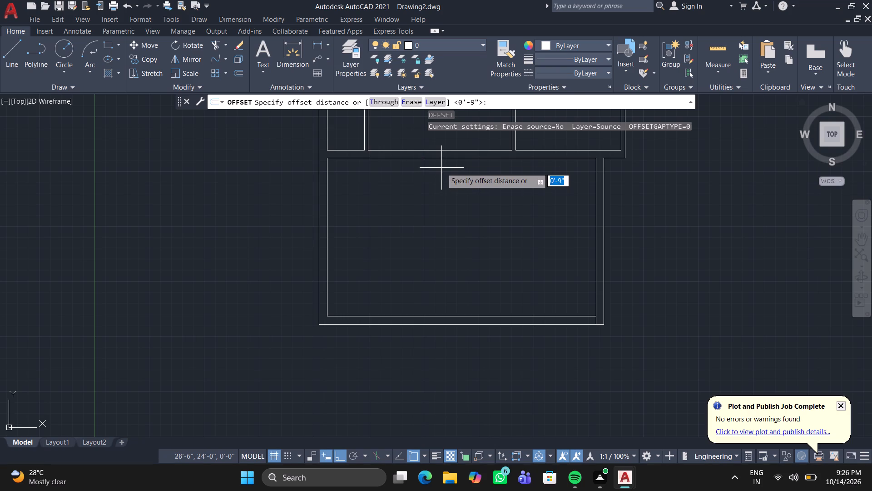
{"action": "type", "text": "10"}
{"action": "key", "text": "apostrophe"}
{"action": "key", "text": "Return"}
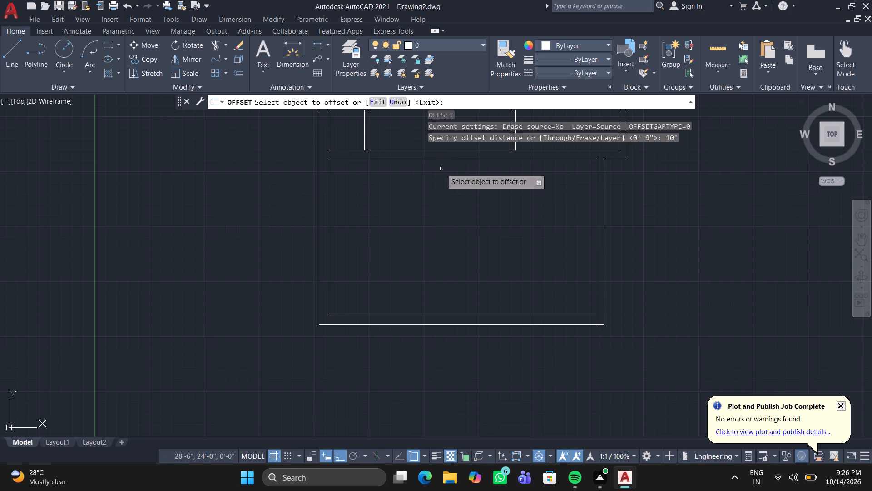
{"action": "left_click", "coordinate": [447, 157]}
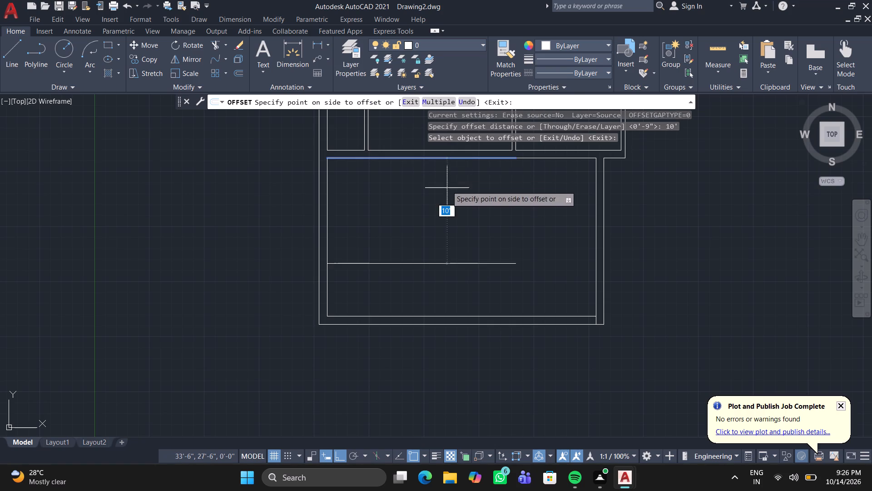
{"action": "left_click", "coordinate": [446, 213]}
{"action": "key", "text": "Return"}
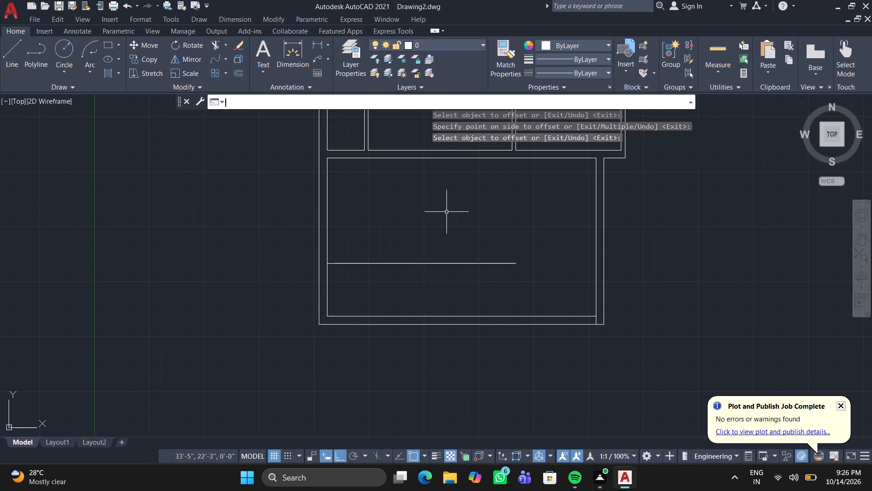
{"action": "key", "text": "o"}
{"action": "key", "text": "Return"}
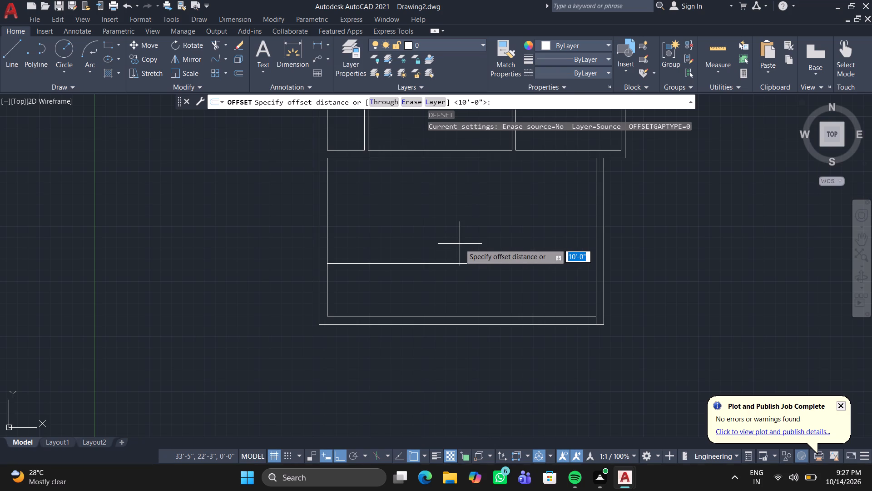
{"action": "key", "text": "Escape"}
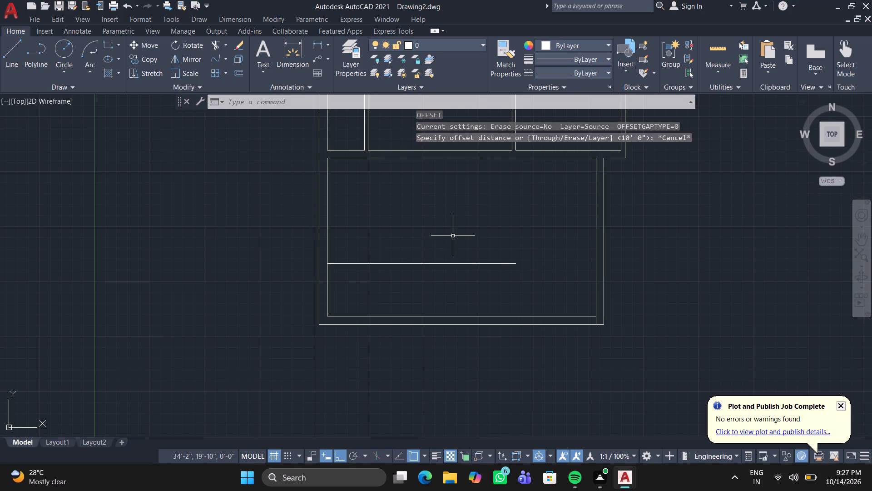
Offset the new horizontal line inside the south room 9" further south.
{"action": "key", "text": "o"}
{"action": "key", "text": "Return"}
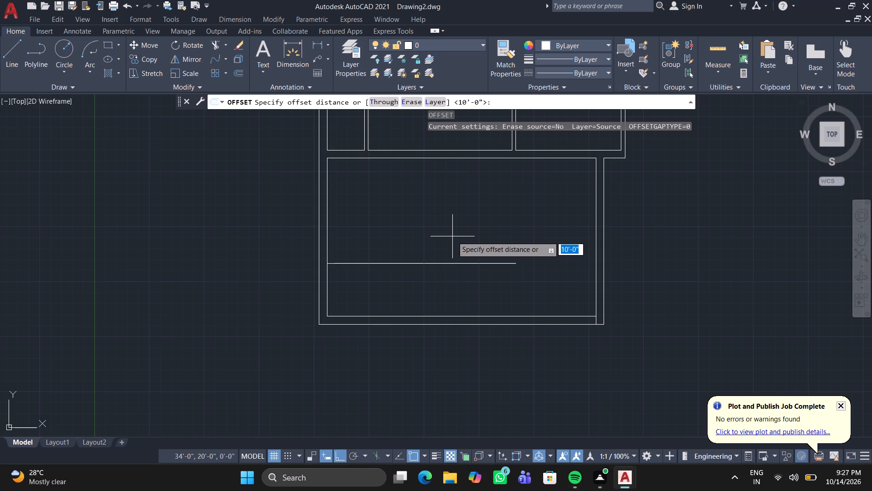
{"action": "key", "text": "9"}
{"action": "key", "text": "shift+quotedbl"}
{"action": "key", "text": "Return"}
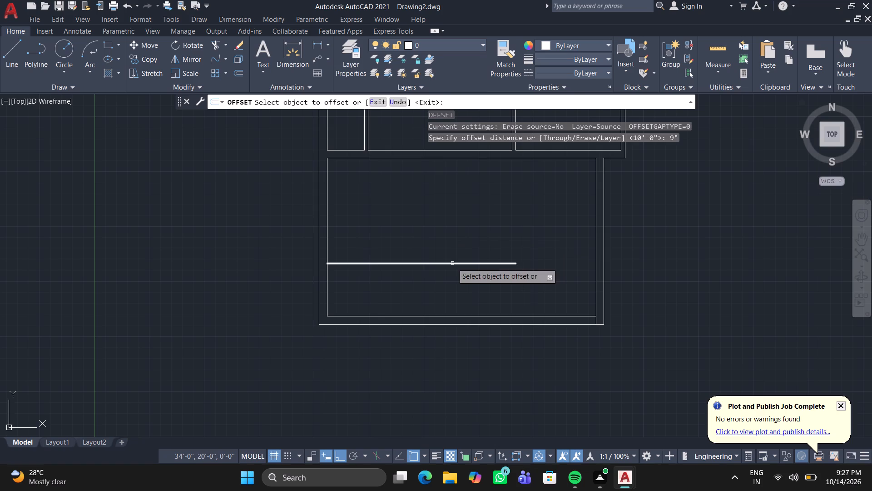
{"action": "left_click_drag", "start_coordinate": [452, 263], "coordinate": [460, 295]}
{"action": "left_click", "coordinate": [460, 300]}
{"action": "key", "text": "Return"}
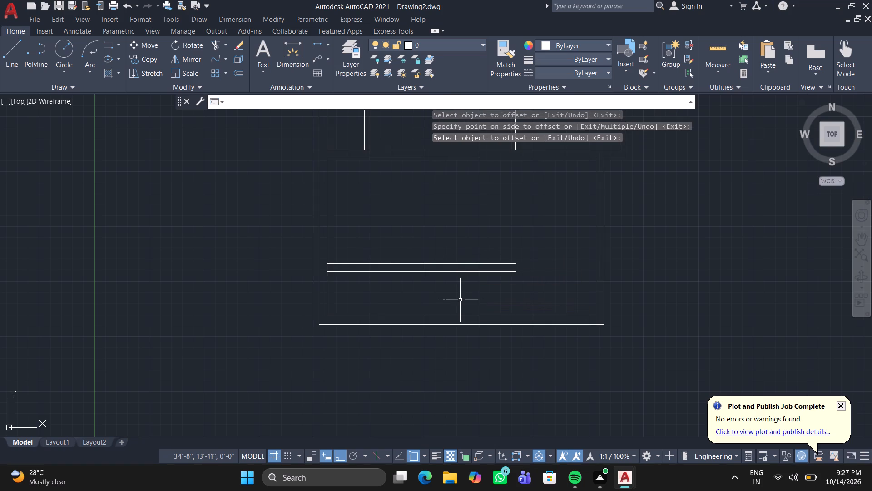
Trim away both south wall lines of the south room between its west and east walls.
{"action": "middle_click_drag", "start_coordinate": [421, 288], "coordinate": [373, 247]}
{"action": "scroll", "coordinate": [337, 212], "scroll_direction": "up", "scroll_amount": 1}
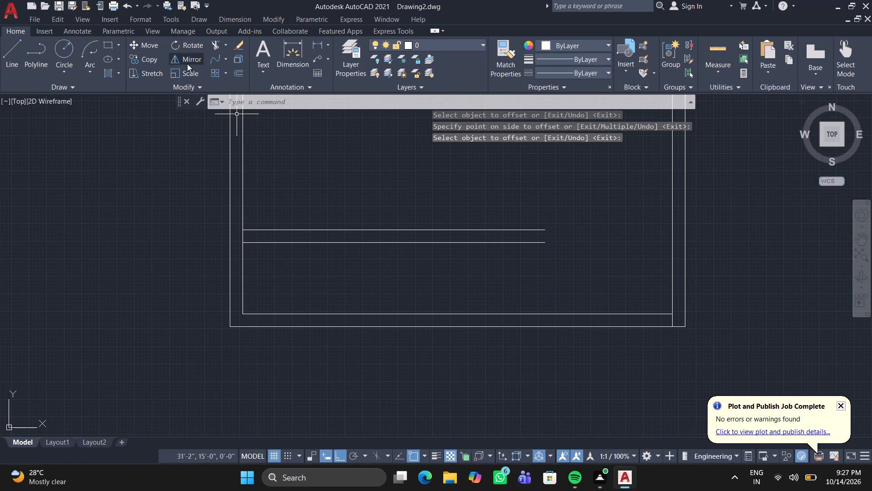
{"action": "left_click", "coordinate": [212, 43]}
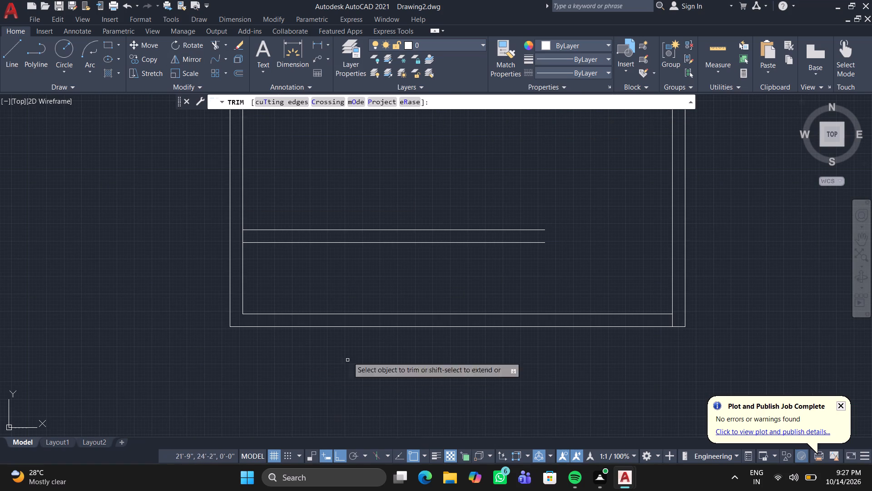
{"action": "left_click_drag", "start_coordinate": [358, 290], "coordinate": [340, 378]}
{"action": "key", "text": "Return"}
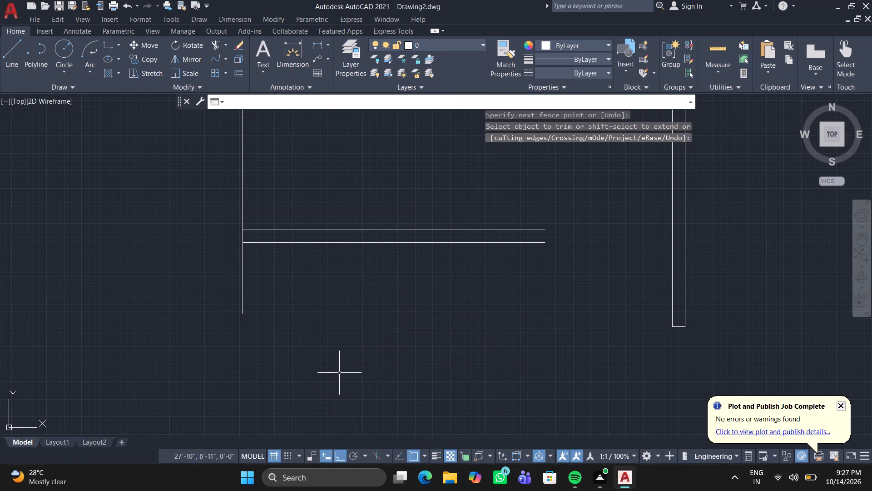
Offset the lower line of the new horizontal wall 5' south.
{"action": "key", "text": "o"}
{"action": "key", "text": "Return"}
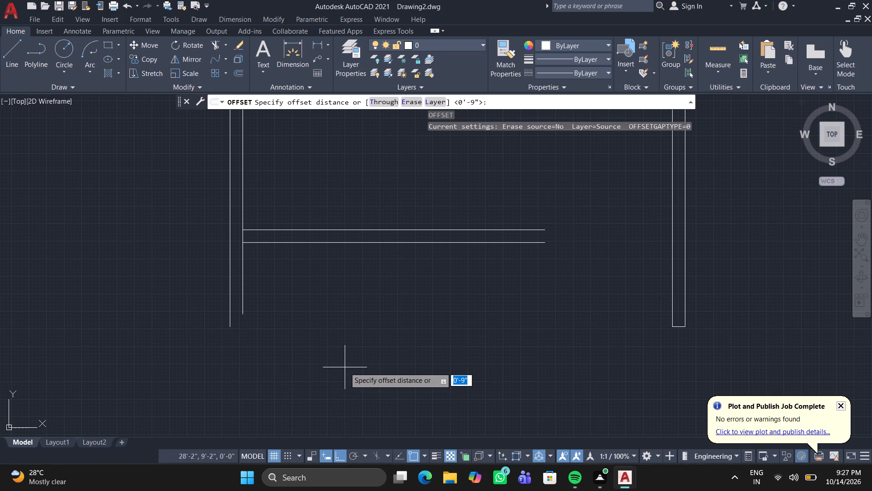
{"action": "key", "text": "5"}
{"action": "key", "text": "apostrophe"}
{"action": "key", "text": "Return"}
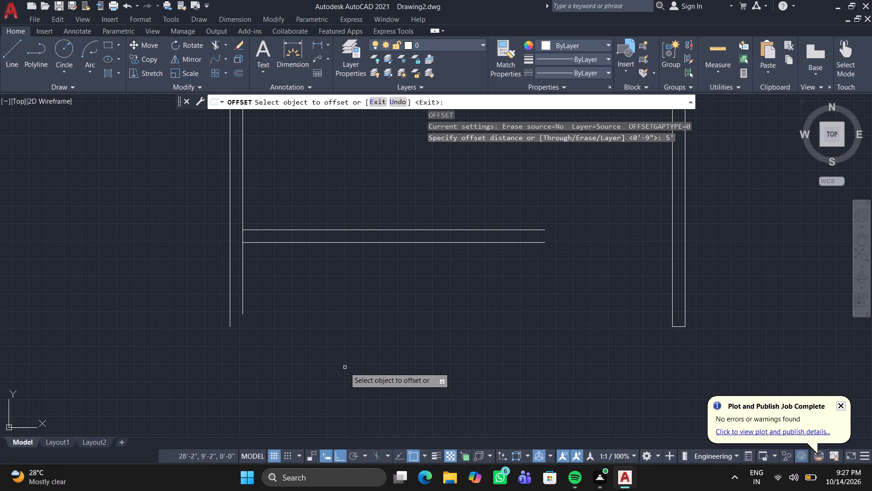
{"action": "left_click", "coordinate": [374, 243]}
{"action": "left_click", "coordinate": [375, 320]}
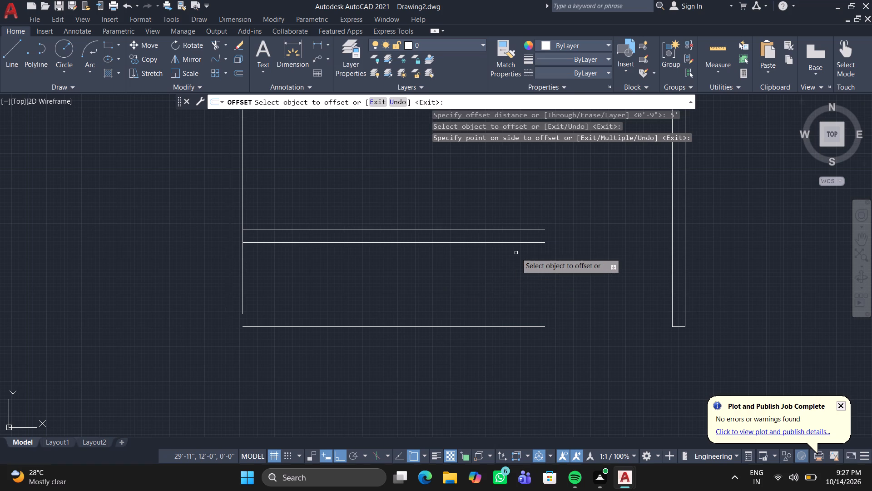
{"action": "key", "text": "backslash"}
{"action": "key", "text": "Return"}
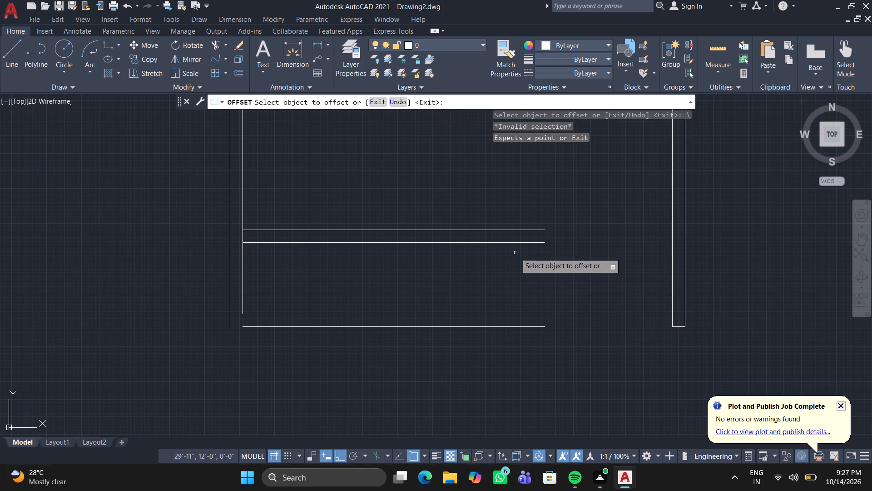
{"action": "key", "text": "Escape"}
Draw a short line from the west end of the new southern line to the outer west wall line's south end.
{"action": "key", "text": "l"}
{"action": "key", "text": "Return"}
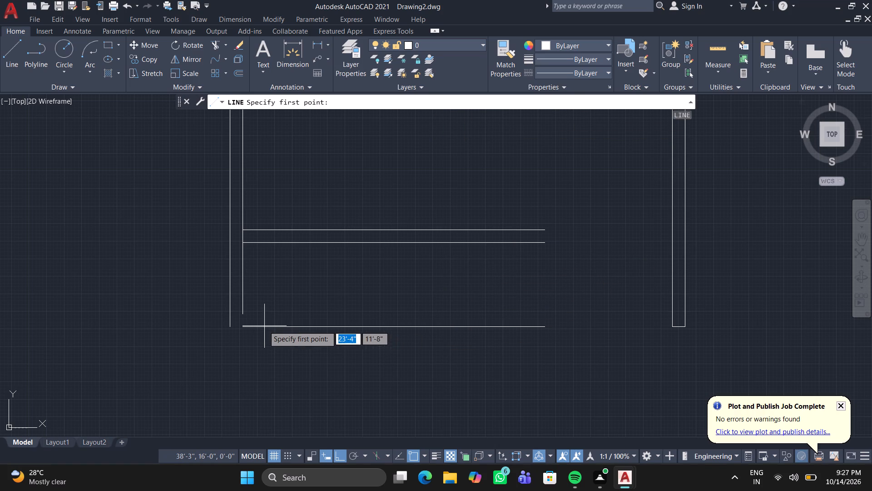
{"action": "left_click", "coordinate": [242, 326]}
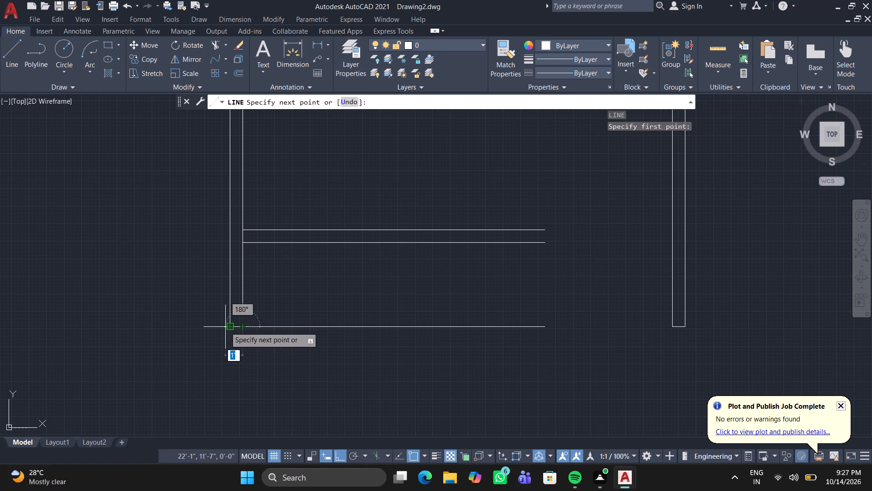
{"action": "left_click", "coordinate": [229, 326]}
{"action": "key", "text": "Return"}
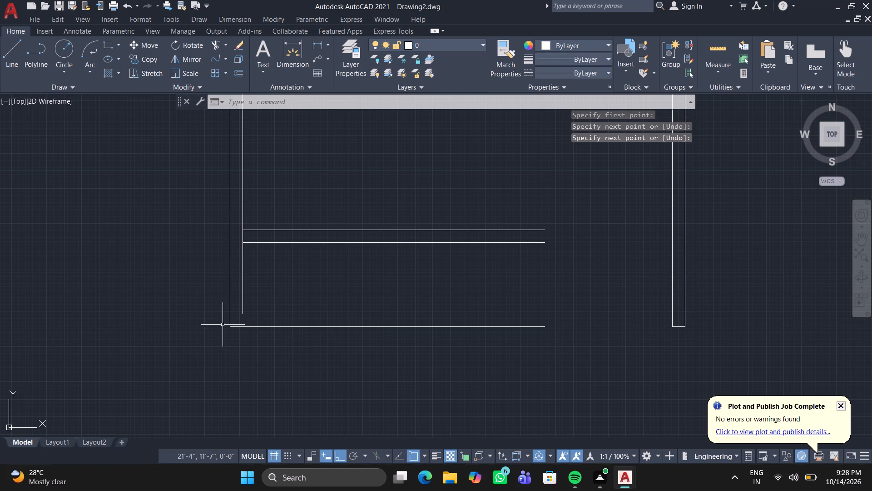
Stretch the inner west wall line's south end down to the new southern line, making it 15'-9" long.
{"action": "left_click", "coordinate": [244, 271]}
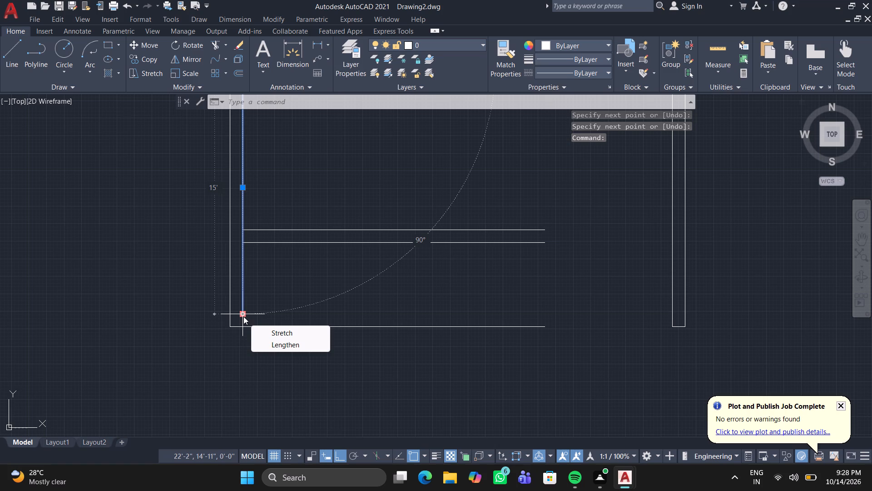
{"action": "left_click", "coordinate": [243, 316]}
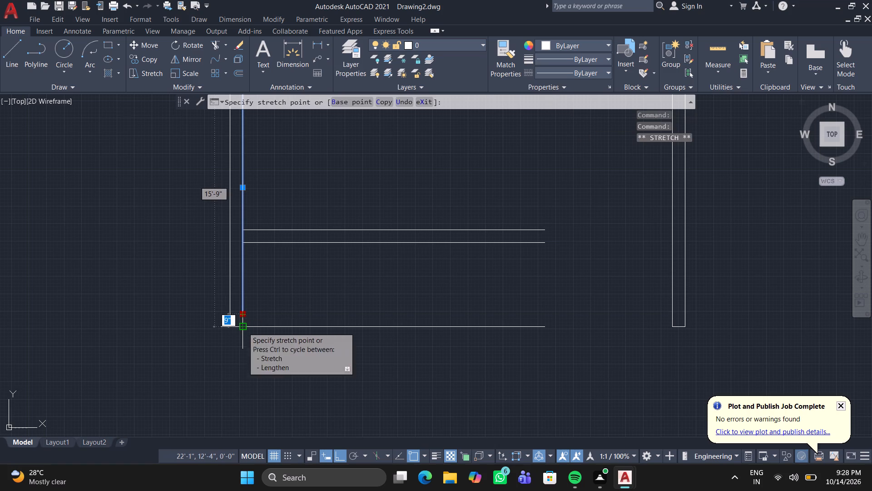
{"action": "left_click", "coordinate": [243, 327]}
{"action": "key", "text": "Escape"}
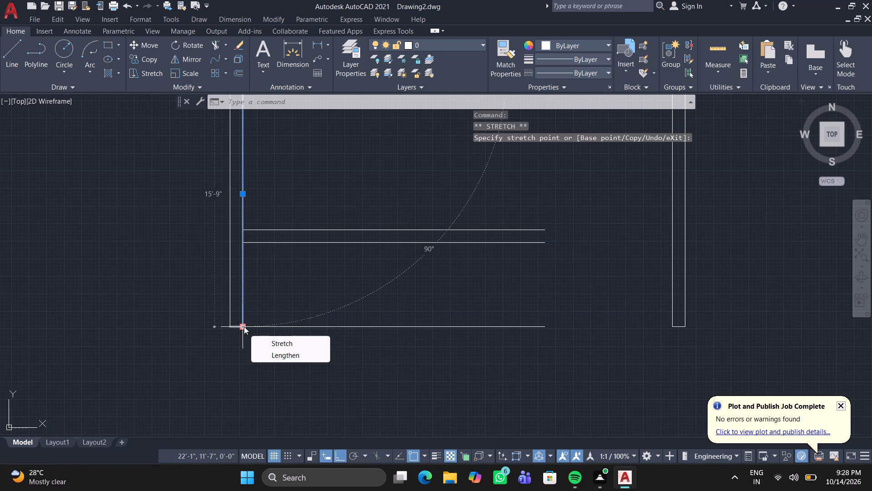
{"action": "key", "text": "Escape"}
{"action": "key", "text": "Escape"}
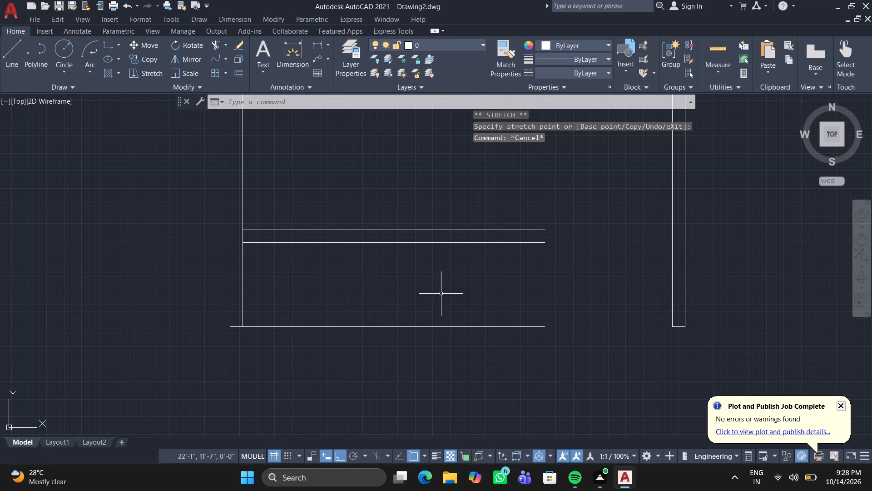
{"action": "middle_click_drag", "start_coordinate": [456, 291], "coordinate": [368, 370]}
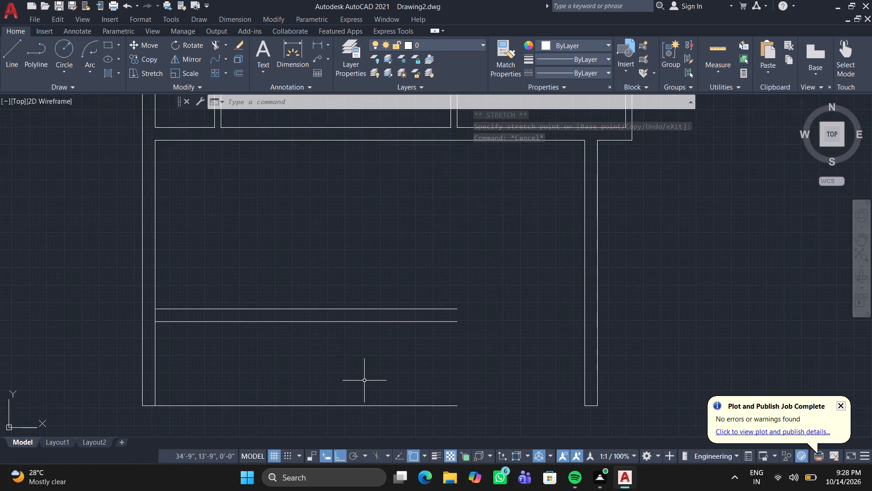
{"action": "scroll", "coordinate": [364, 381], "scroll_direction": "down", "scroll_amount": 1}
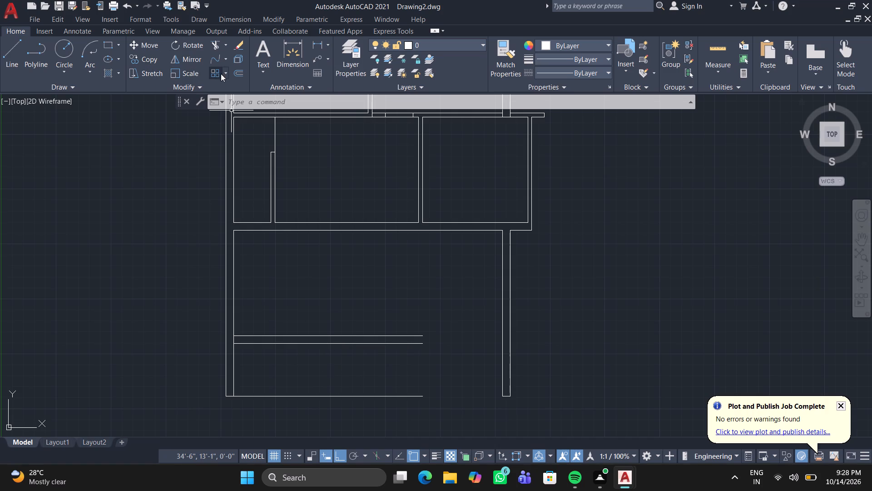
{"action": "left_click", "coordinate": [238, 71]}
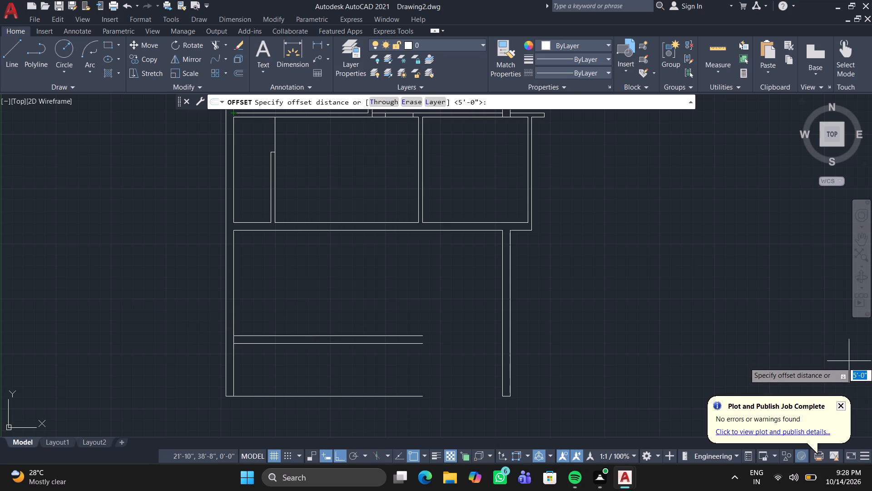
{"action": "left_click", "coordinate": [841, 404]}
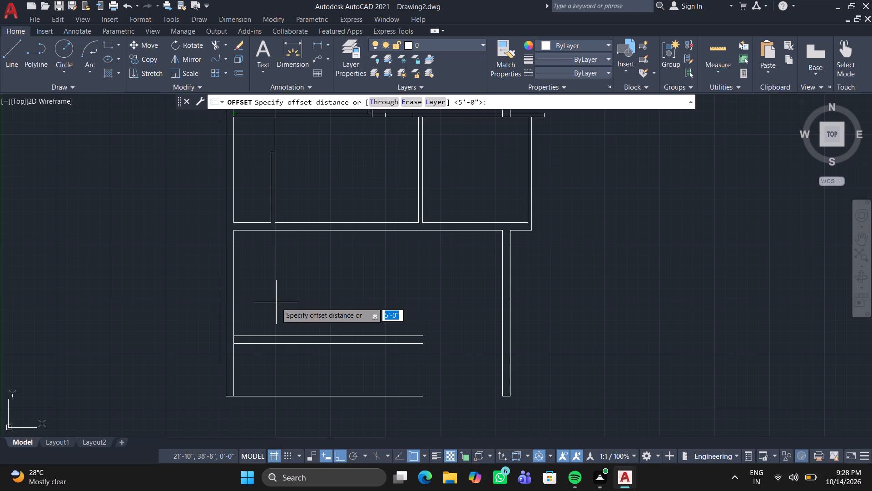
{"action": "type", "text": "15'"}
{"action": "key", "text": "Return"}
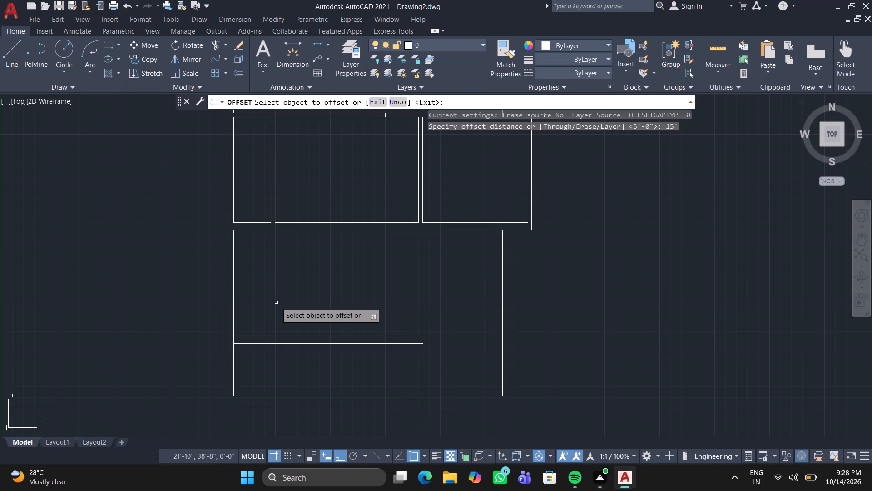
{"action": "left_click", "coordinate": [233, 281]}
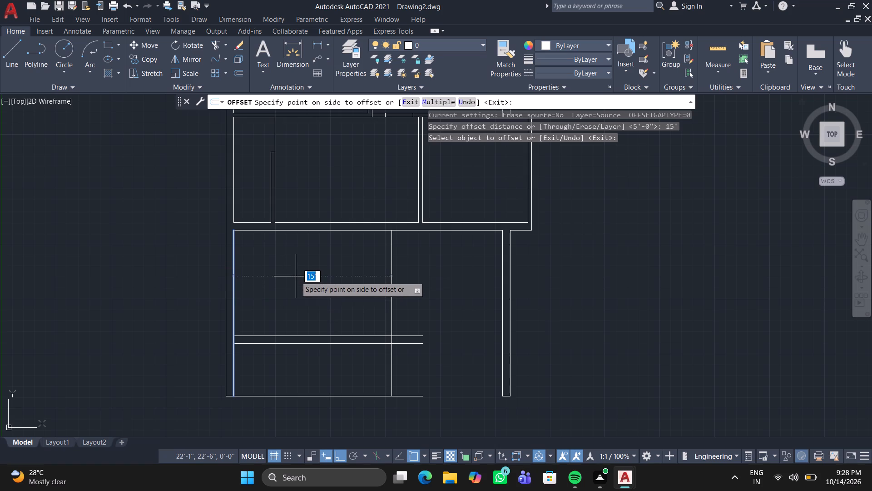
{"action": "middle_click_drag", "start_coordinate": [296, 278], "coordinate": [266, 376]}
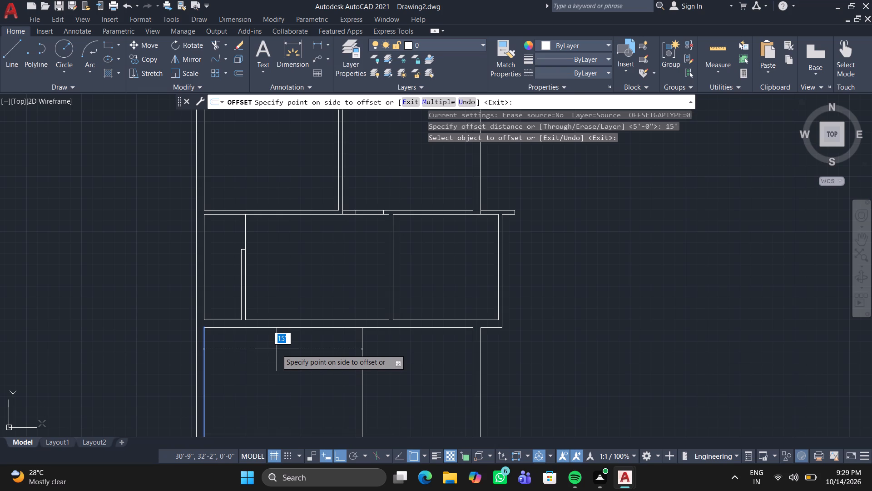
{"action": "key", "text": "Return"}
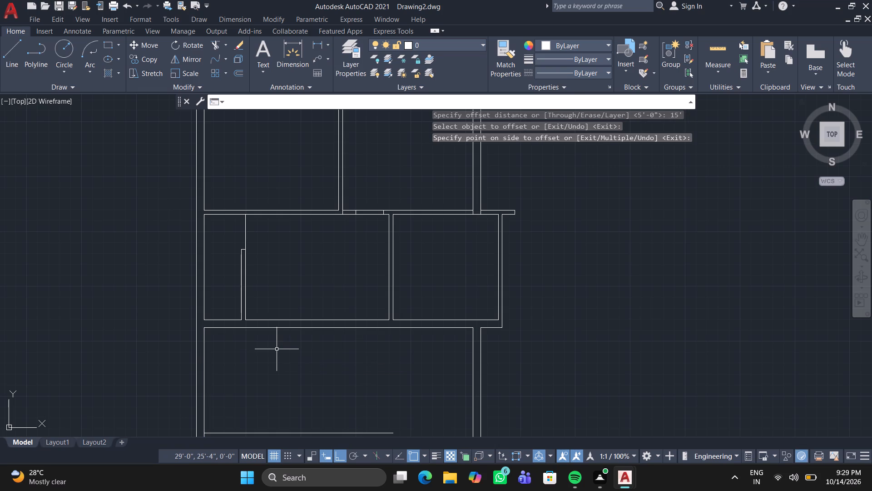
Offset the south room's inner west wall line 15' east.
{"action": "key", "text": "o"}
{"action": "key", "text": "Return"}
{"action": "type", "text": "15'"}
{"action": "key", "text": "Return"}
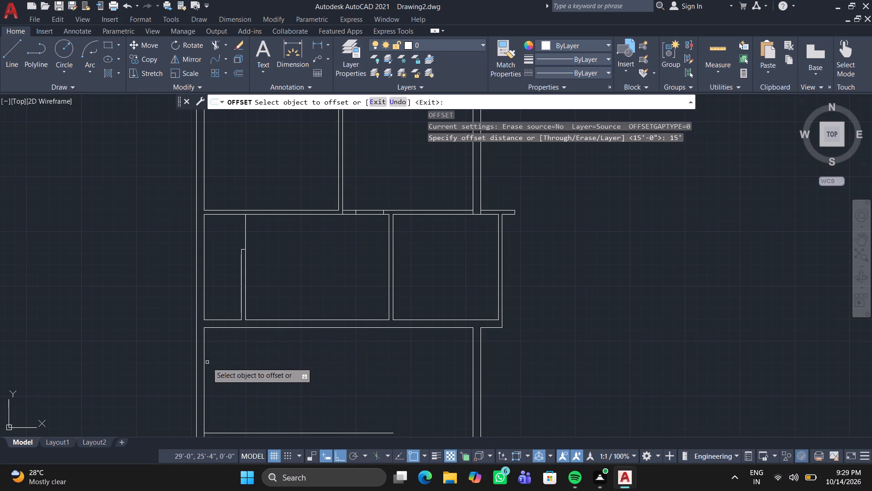
{"action": "left_click", "coordinate": [204, 366]}
{"action": "left_click", "coordinate": [293, 393]}
{"action": "middle_click_drag", "start_coordinate": [300, 387], "coordinate": [328, 293]}
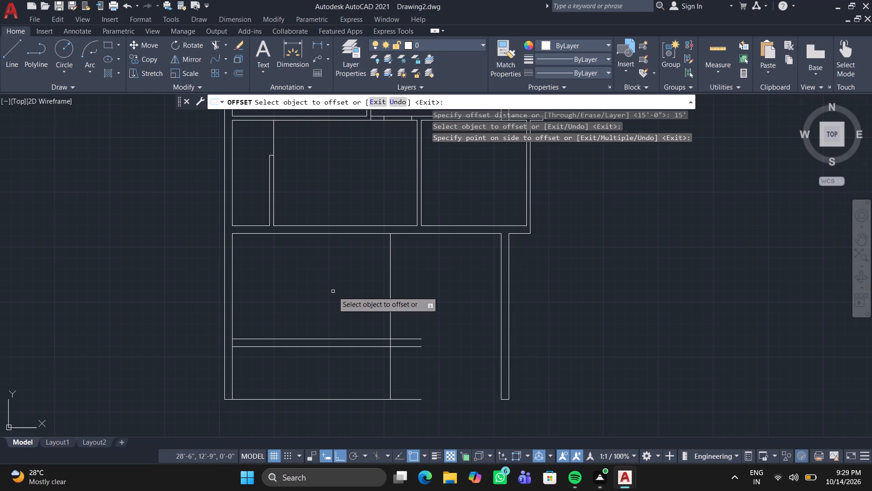
{"action": "key", "text": "Return"}
Offset the new vertical line in the south room 4.5" east to form a partition.
{"action": "key", "text": "space"}
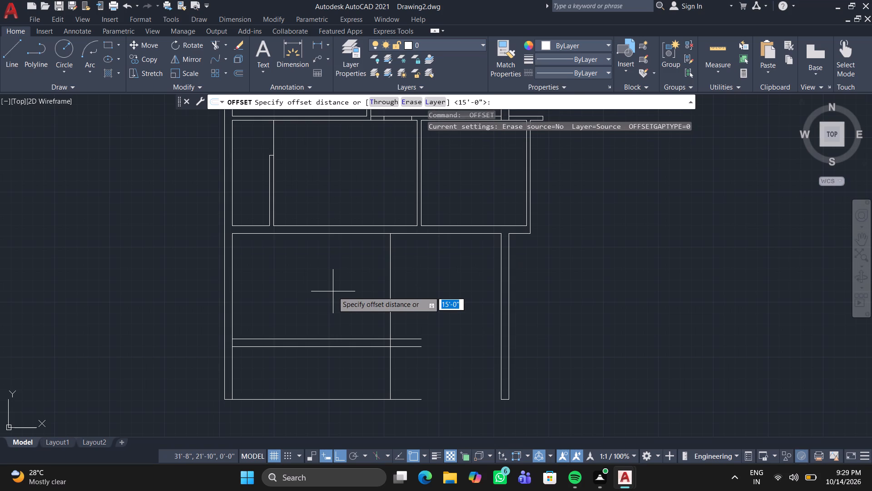
{"action": "type", "text": "4.5"}
{"action": "key", "text": "shift+quotedbl"}
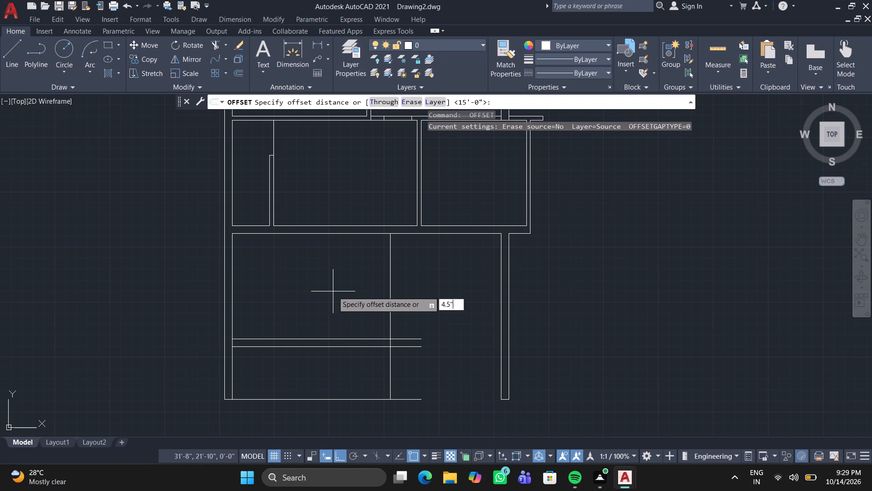
{"action": "key", "text": "Return"}
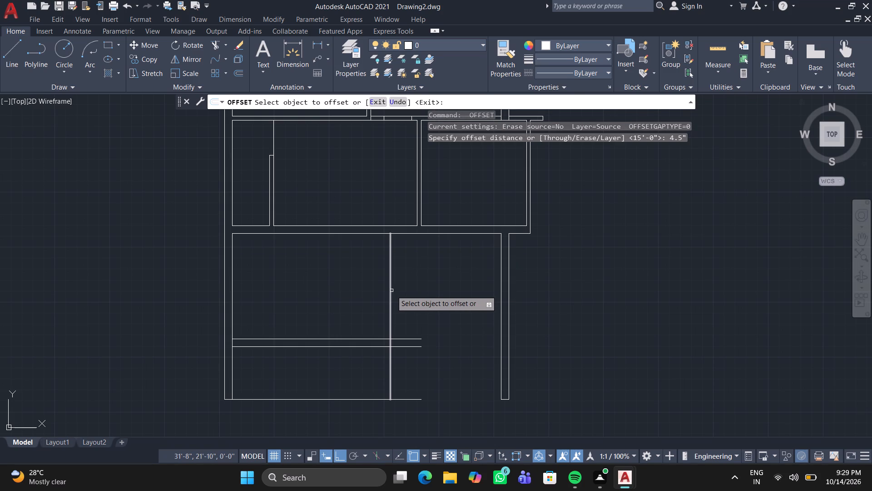
{"action": "left_click", "coordinate": [390, 292]}
{"action": "left_click", "coordinate": [427, 293]}
{"action": "key", "text": "Return"}
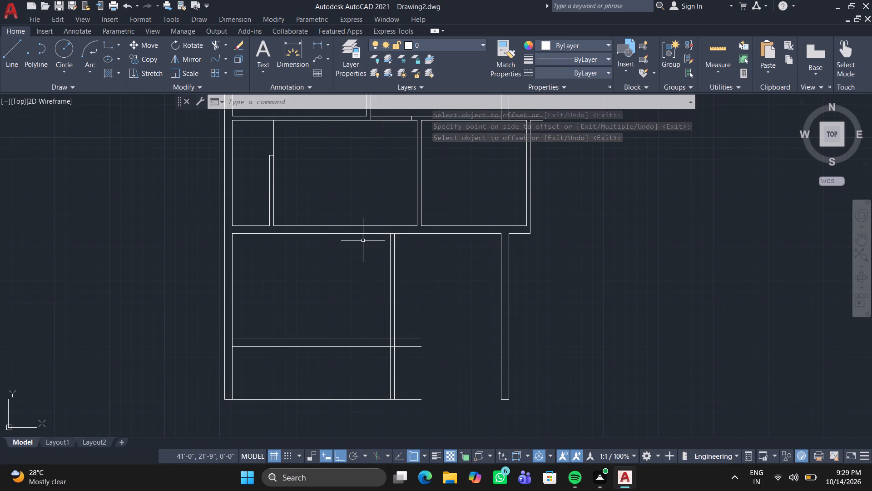
Trim both horizontal wall lines east of the new partition and the room's north wall line between the partition's two lines.
{"action": "left_click", "coordinate": [215, 46]}
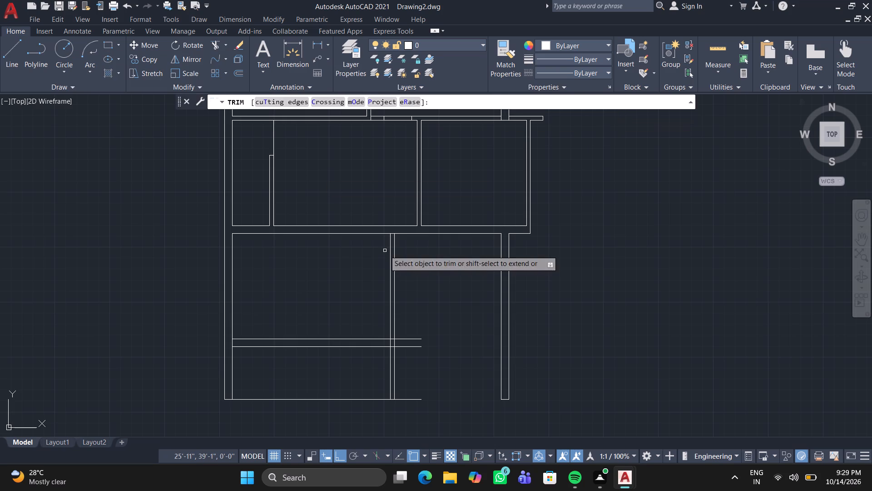
{"action": "left_click_drag", "start_coordinate": [406, 333], "coordinate": [412, 344]}
{"action": "left_click_drag", "start_coordinate": [406, 372], "coordinate": [410, 334]}
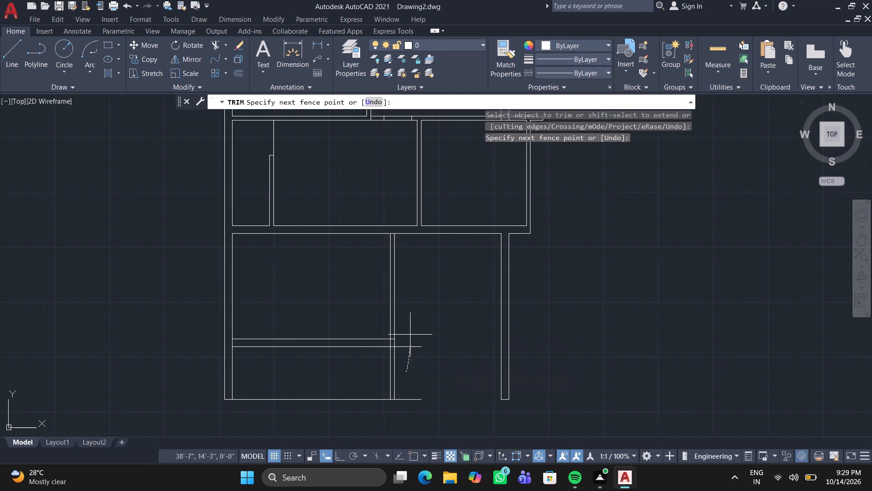
{"action": "left_click_drag", "start_coordinate": [410, 334], "coordinate": [410, 331]}
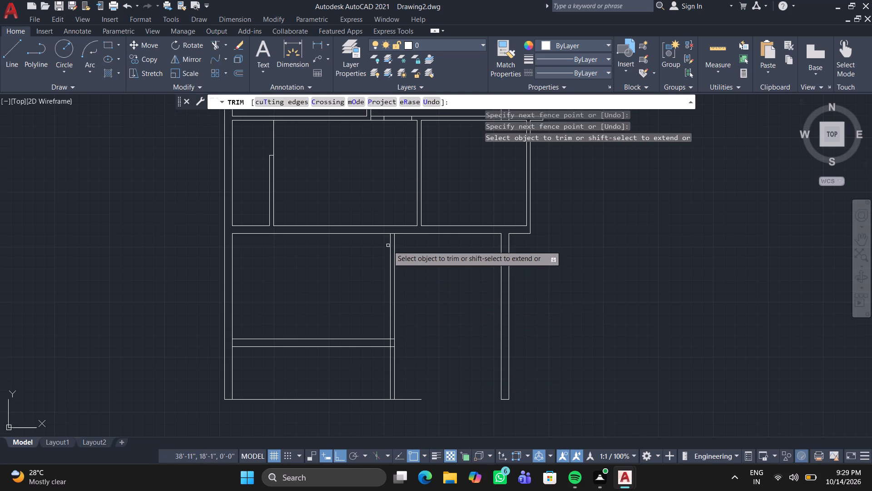
{"action": "scroll", "coordinate": [399, 226], "scroll_direction": "up", "scroll_amount": 4}
{"action": "left_click", "coordinate": [352, 263]}
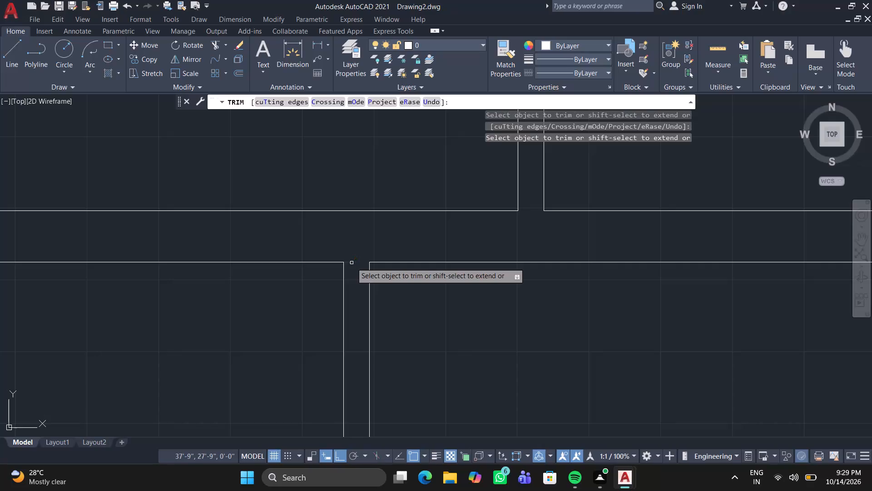
{"action": "scroll", "coordinate": [443, 357], "scroll_direction": "down", "scroll_amount": 4}
{"action": "middle_click_drag", "start_coordinate": [443, 358], "coordinate": [443, 289]}
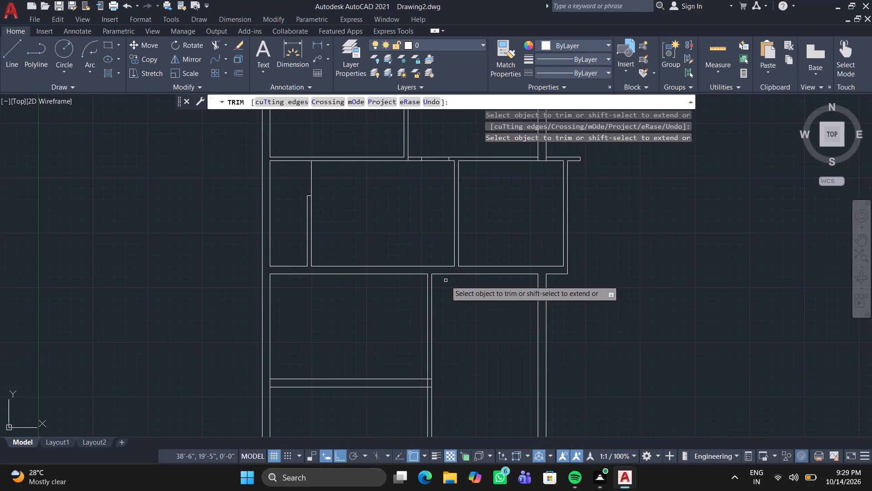
{"action": "key", "text": "Return"}
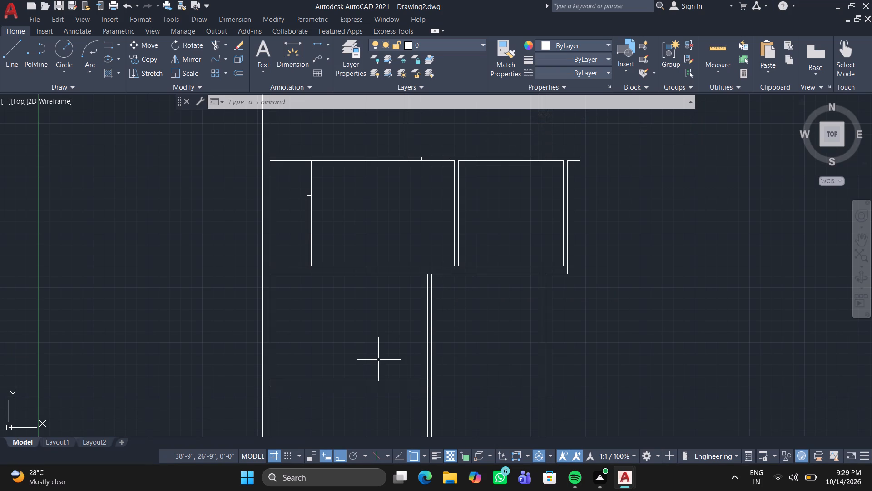
Trim the partition's west line between the horizontal wall lines and the horizontal lines' stubs inside the partition.
{"action": "middle_click_drag", "start_coordinate": [378, 361], "coordinate": [390, 278]}
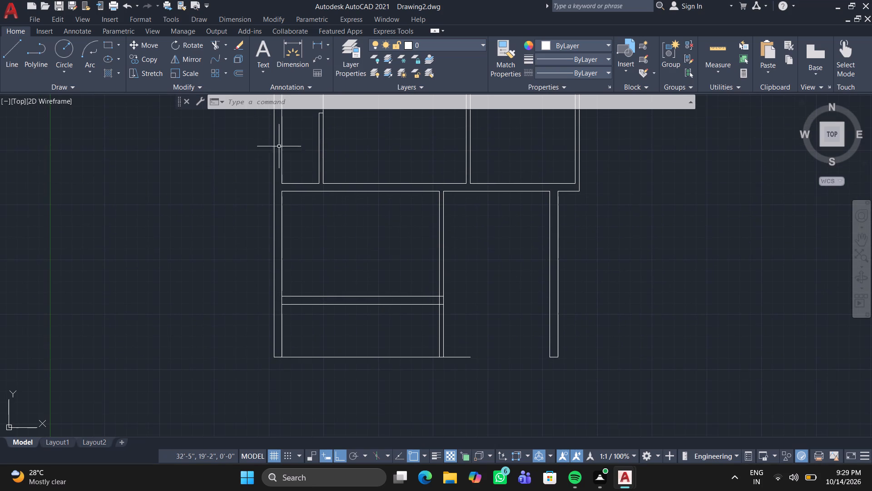
{"action": "left_click", "coordinate": [220, 45]}
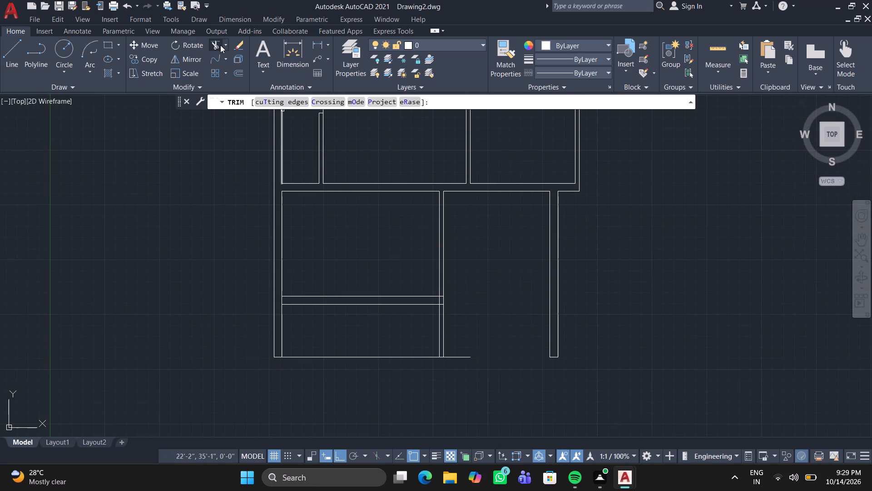
{"action": "scroll", "coordinate": [438, 301], "scroll_direction": "up", "scroll_amount": 3}
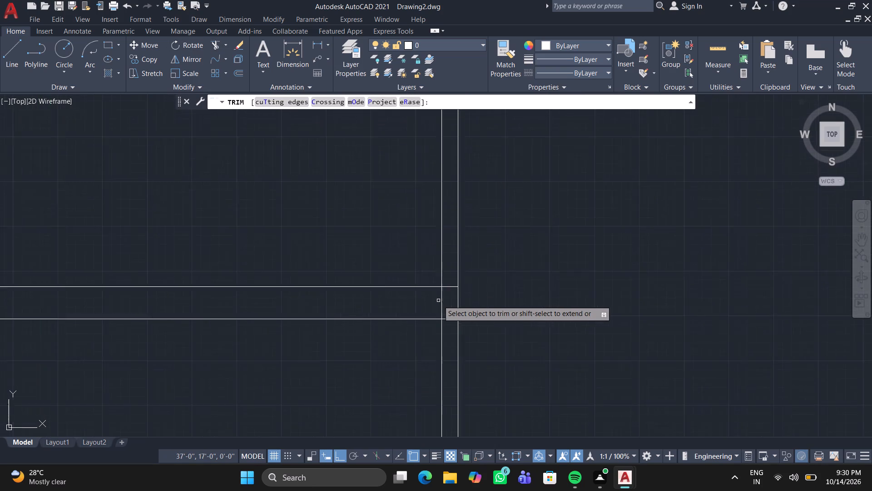
{"action": "scroll", "coordinate": [438, 301], "scroll_direction": "up", "scroll_amount": 1}
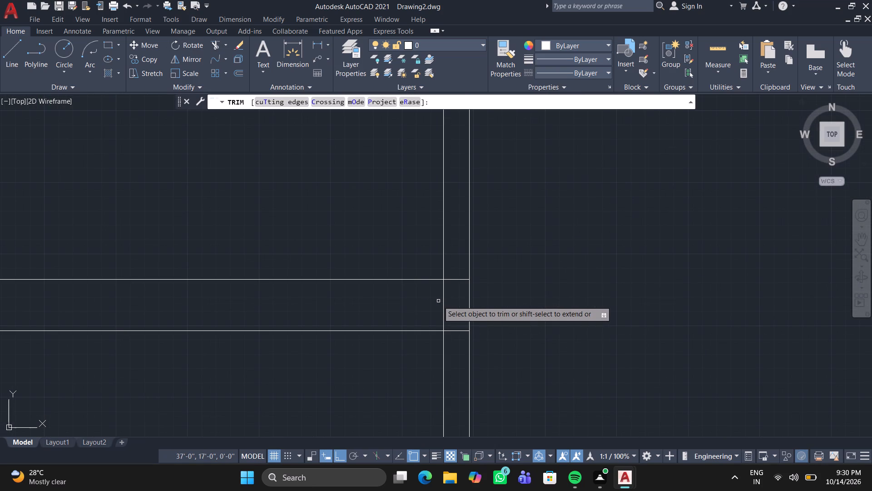
{"action": "left_click", "coordinate": [438, 301]}
{"action": "left_click", "coordinate": [457, 278]}
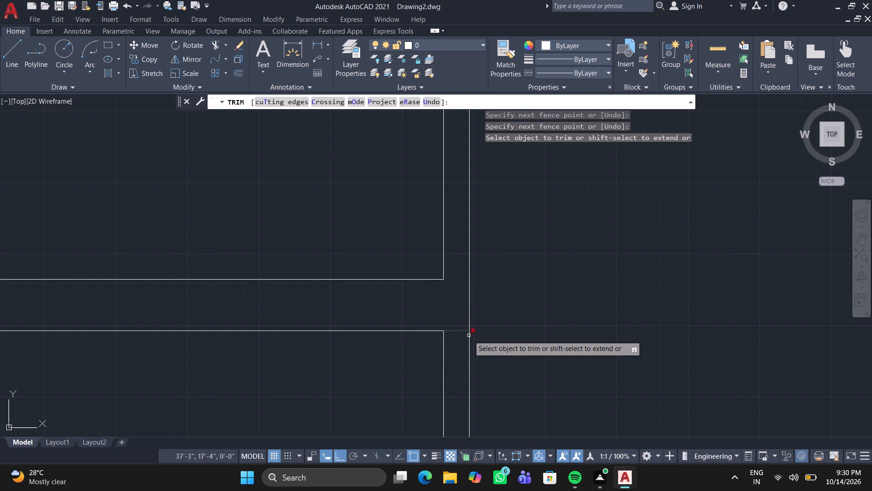
{"action": "left_click", "coordinate": [458, 331]}
{"action": "key", "text": "Return"}
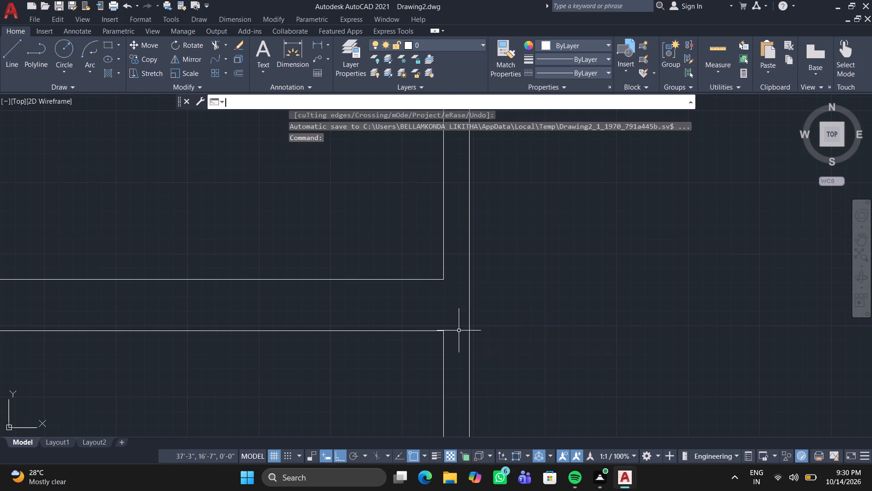
Trim the inner west wall line between the two horizontal wall lines to open the wall junction.
{"action": "scroll", "coordinate": [335, 346], "scroll_direction": "down", "scroll_amount": 2}
{"action": "scroll", "coordinate": [298, 354], "scroll_direction": "down", "scroll_amount": 1}
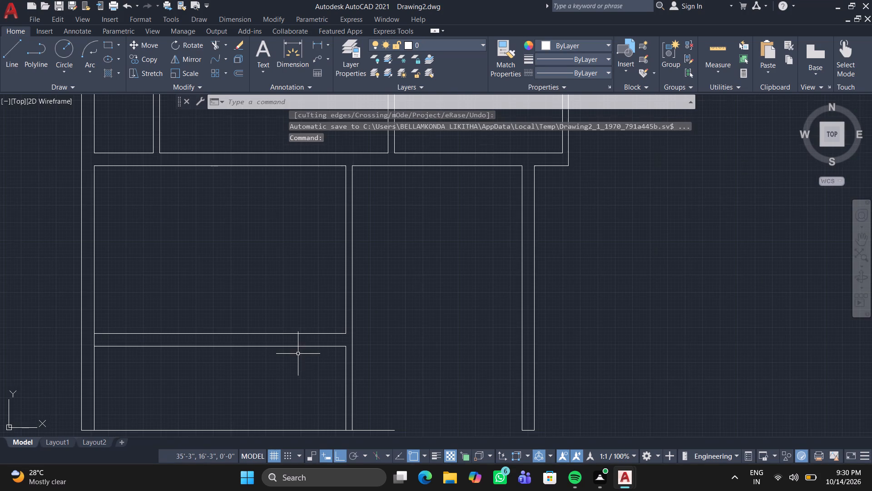
{"action": "middle_click_drag", "start_coordinate": [275, 354], "coordinate": [481, 354]}
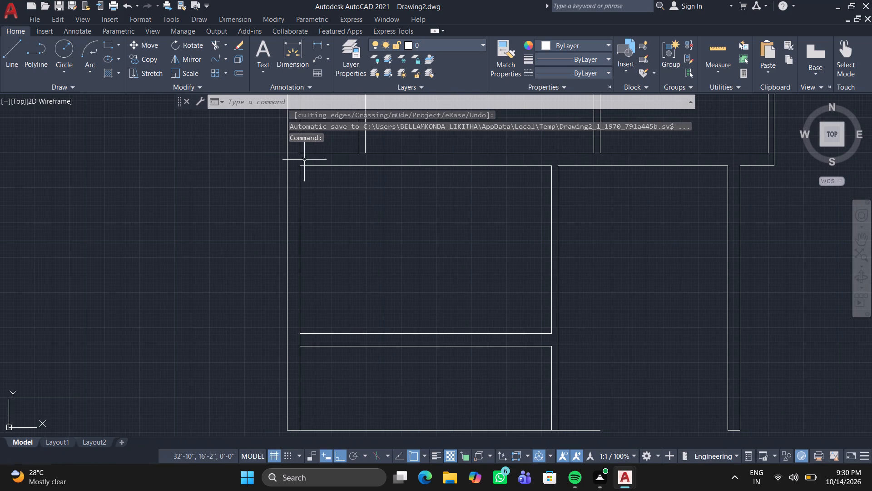
{"action": "left_click", "coordinate": [214, 43]}
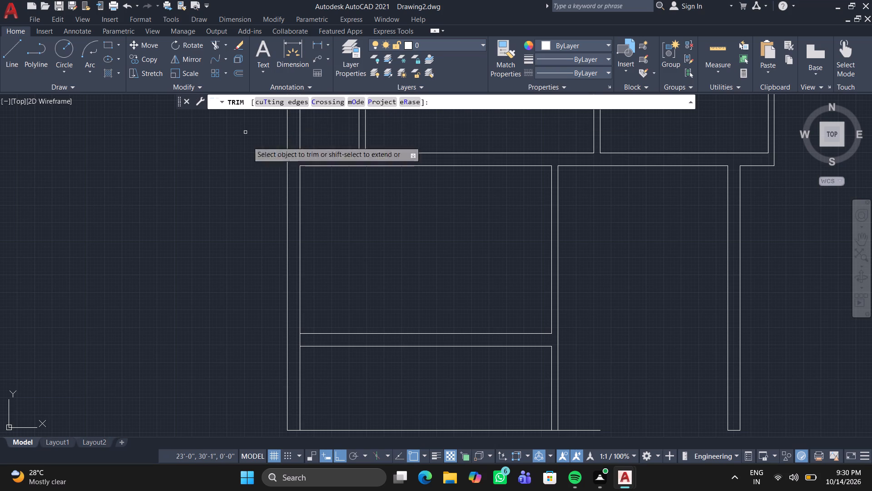
{"action": "scroll", "coordinate": [303, 343], "scroll_direction": "up", "scroll_amount": 3}
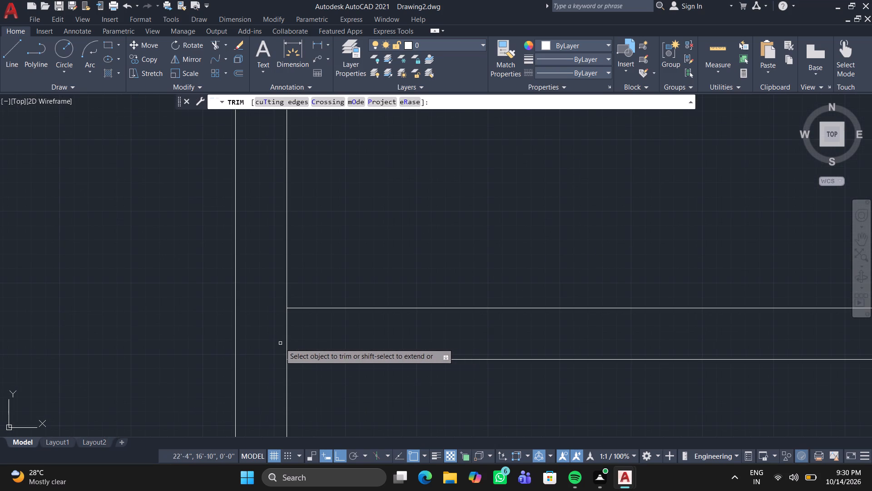
{"action": "left_click", "coordinate": [281, 326]}
{"action": "left_click", "coordinate": [394, 357]}
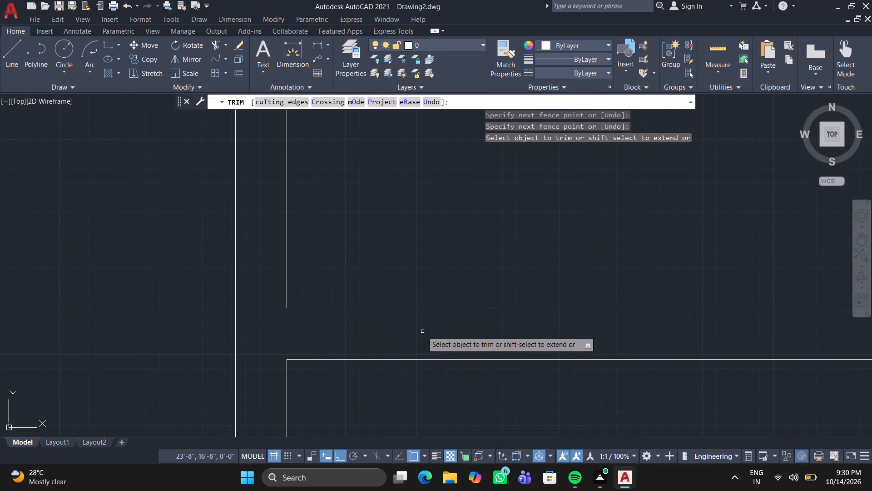
{"action": "key", "text": "Return"}
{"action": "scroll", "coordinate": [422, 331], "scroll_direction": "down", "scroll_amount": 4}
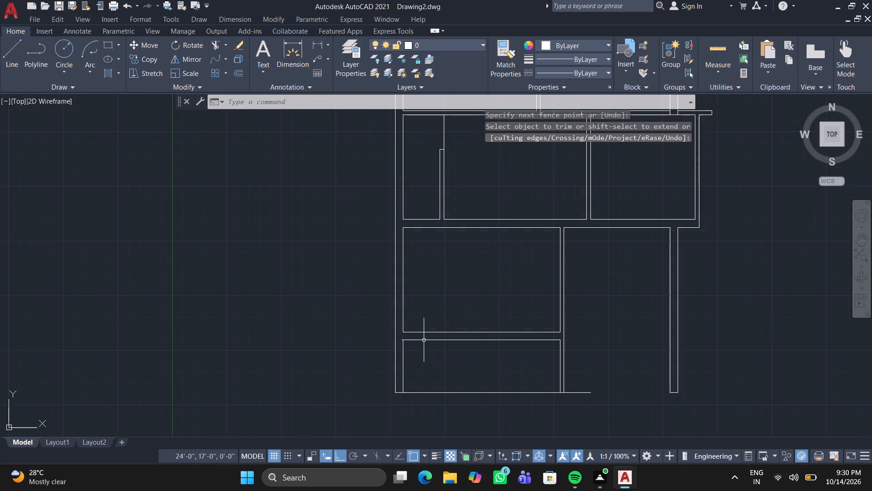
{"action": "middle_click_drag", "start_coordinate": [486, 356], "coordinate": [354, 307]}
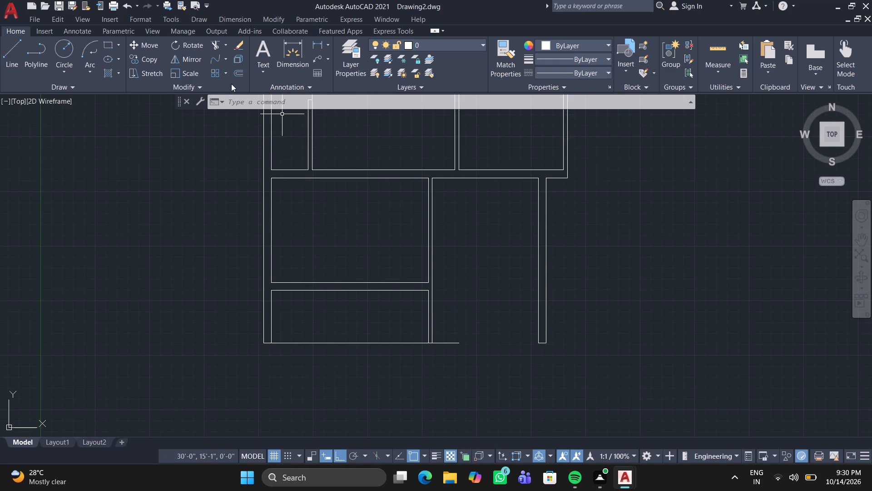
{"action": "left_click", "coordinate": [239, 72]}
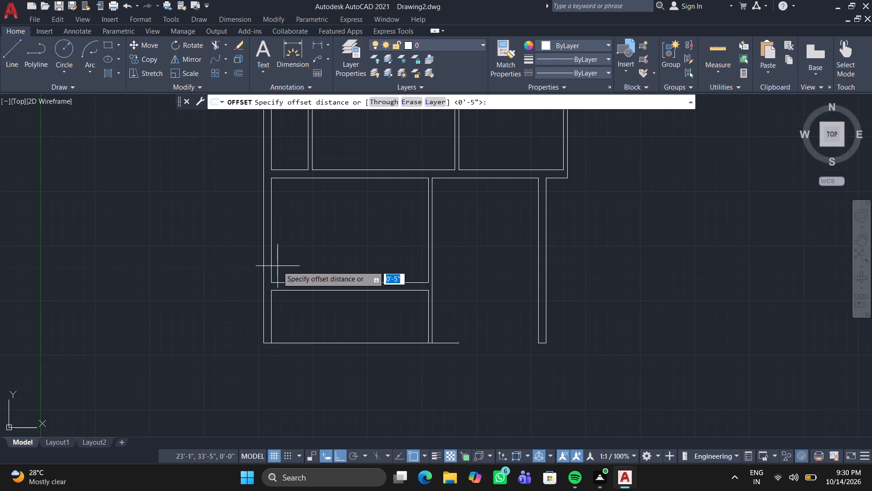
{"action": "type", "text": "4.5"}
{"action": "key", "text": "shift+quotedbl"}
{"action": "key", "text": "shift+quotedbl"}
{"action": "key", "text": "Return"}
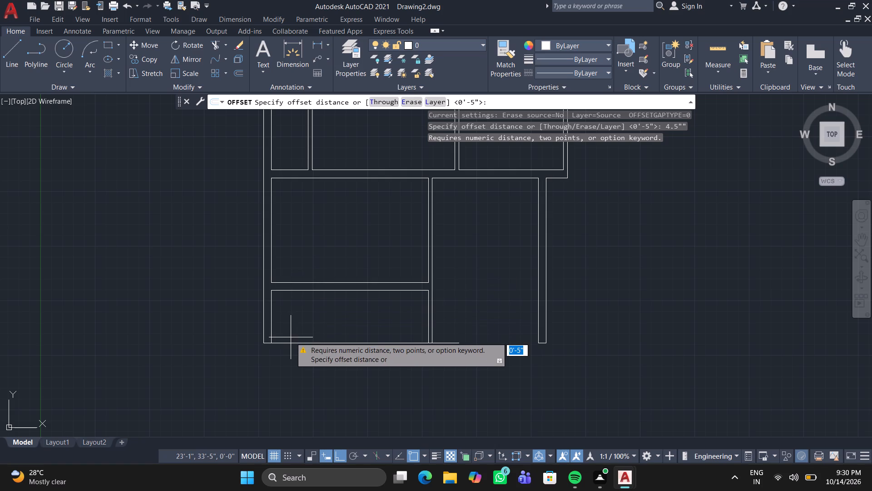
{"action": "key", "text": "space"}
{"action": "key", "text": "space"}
Offset the south wall line of the southwest room 4.5" north, into the room.
{"action": "key", "text": "space"}
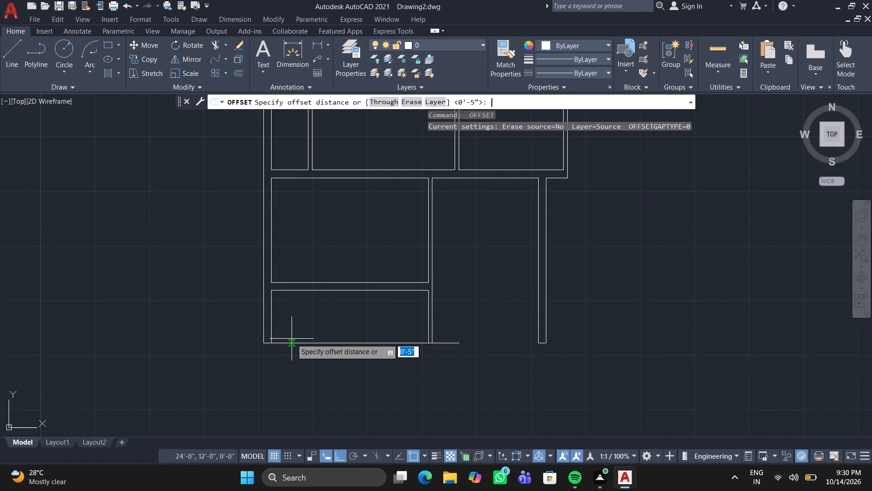
{"action": "key", "text": "4"}
{"action": "key", "text": "period"}
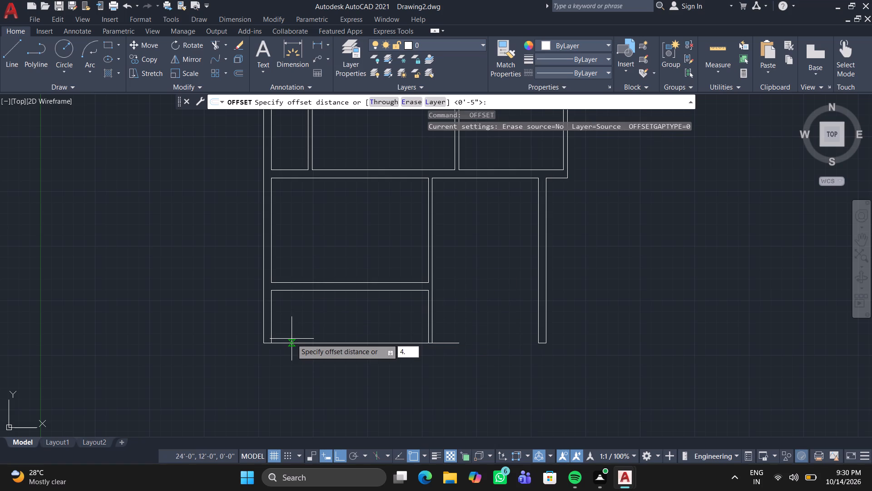
{"action": "key", "text": "5"}
{"action": "key", "text": "shift+quotedbl"}
{"action": "key", "text": "Return"}
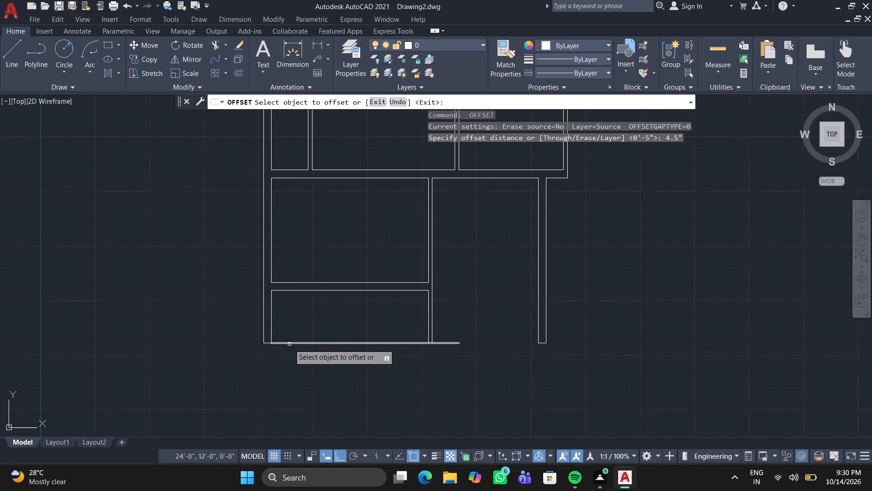
{"action": "left_click", "coordinate": [289, 344]}
{"action": "left_click", "coordinate": [316, 325]}
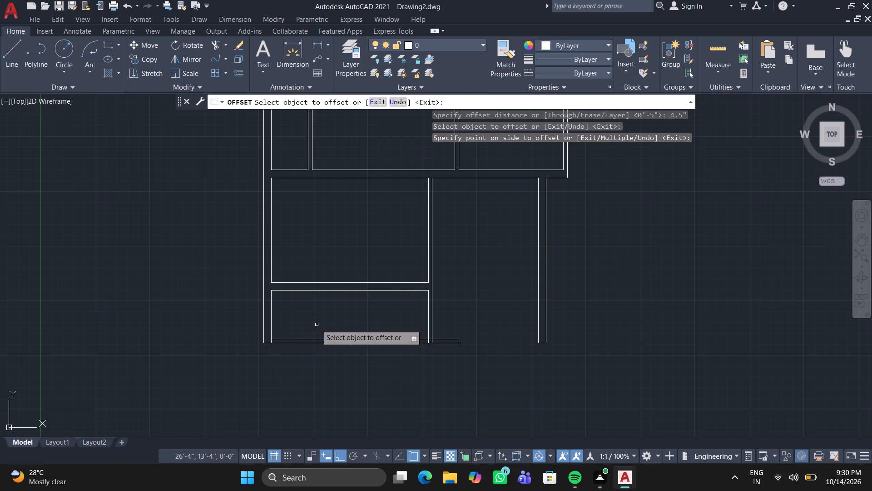
{"action": "key", "text": "Return"}
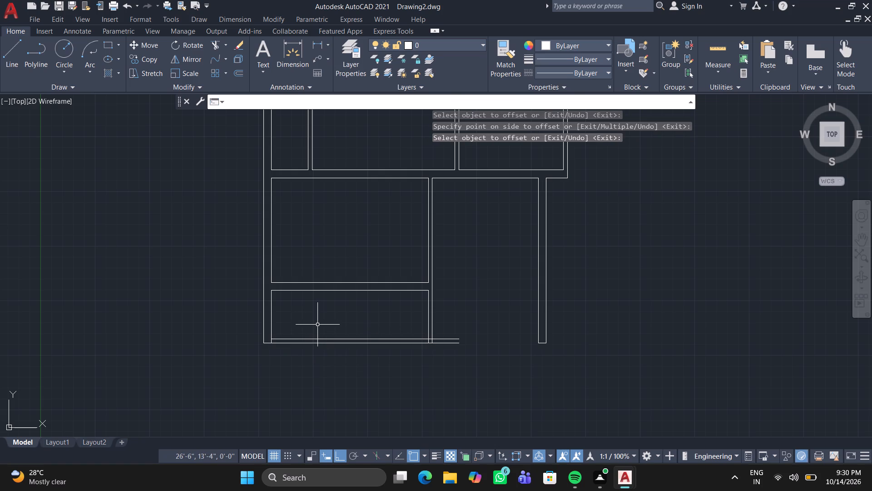
Trim the inner west wall line between the two south wall lines at the southwest corner.
{"action": "left_click", "coordinate": [215, 48]}
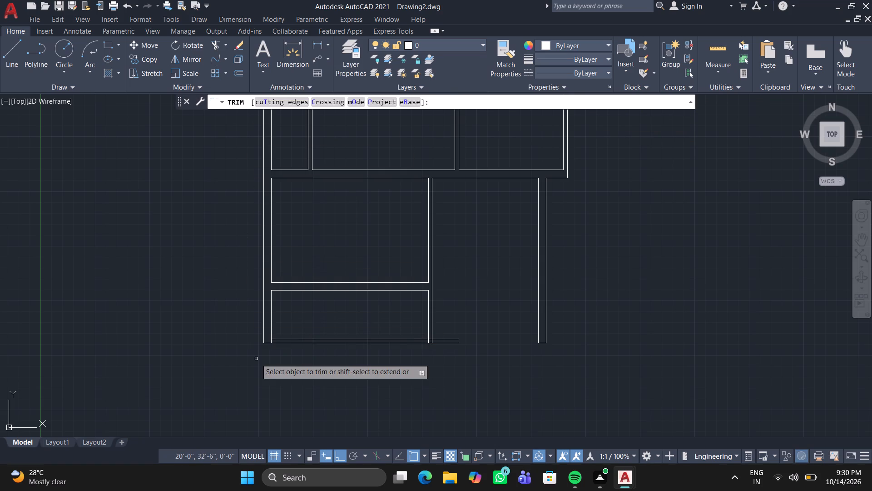
{"action": "scroll", "coordinate": [271, 342], "scroll_direction": "up", "scroll_amount": 3}
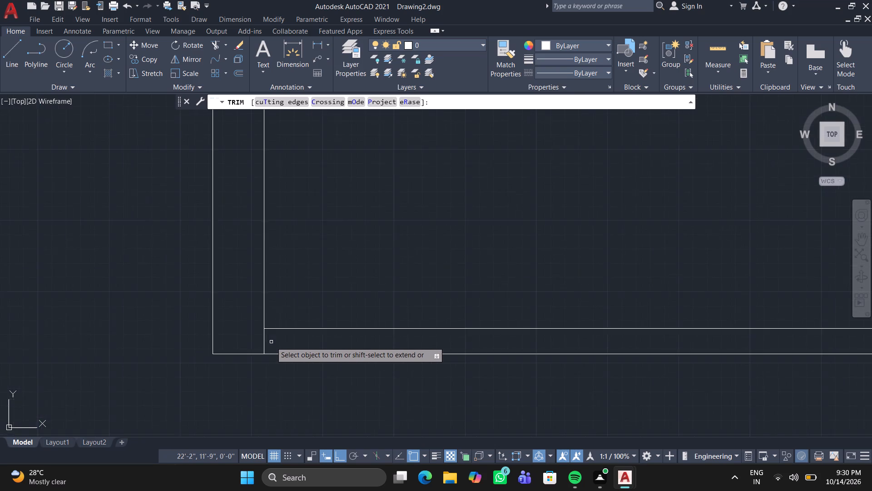
{"action": "scroll", "coordinate": [271, 342], "scroll_direction": "up", "scroll_amount": 3}
{"action": "left_click", "coordinate": [233, 340]}
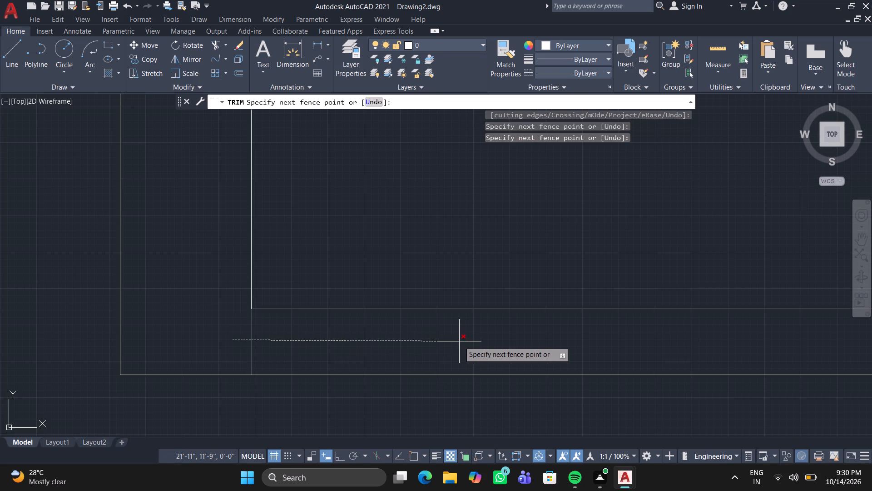
{"action": "left_click", "coordinate": [459, 341]}
Trim the partition's west line below the inner south wall line, and the inner south wall line from there eastward.
{"action": "scroll", "coordinate": [461, 235], "scroll_direction": "down", "scroll_amount": 5}
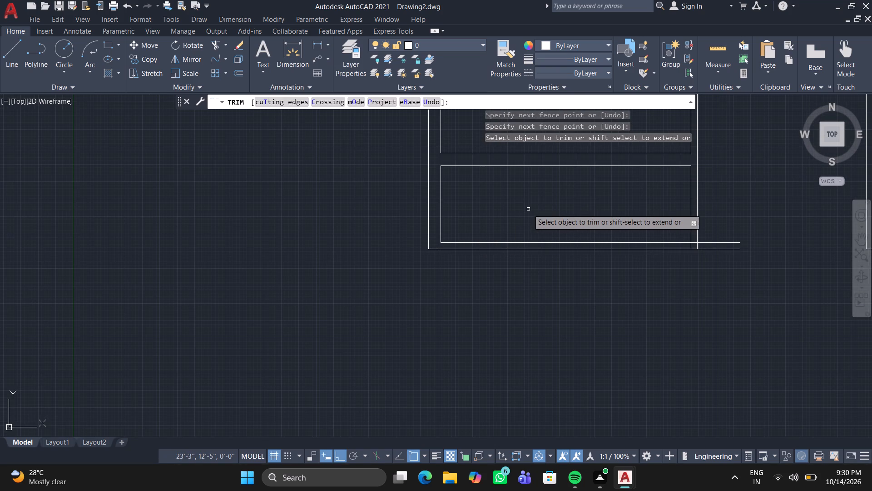
{"action": "middle_click_drag", "start_coordinate": [528, 210], "coordinate": [290, 202]}
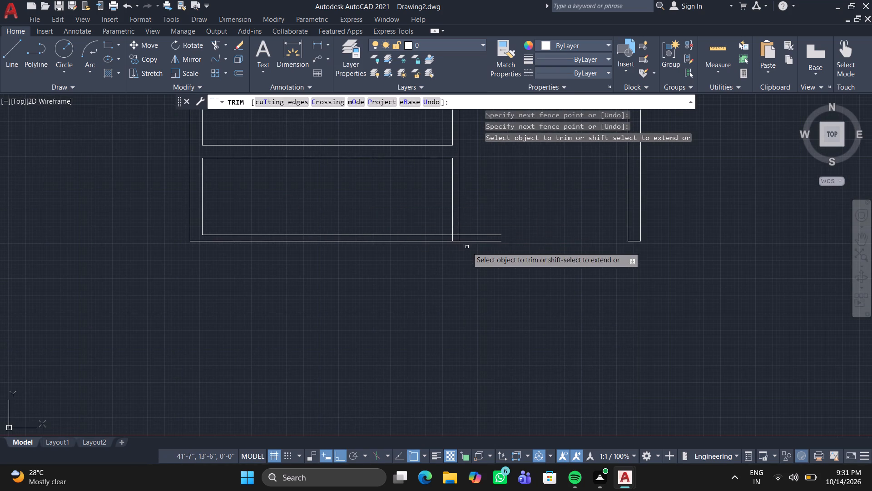
{"action": "scroll", "coordinate": [455, 236], "scroll_direction": "up", "scroll_amount": 6}
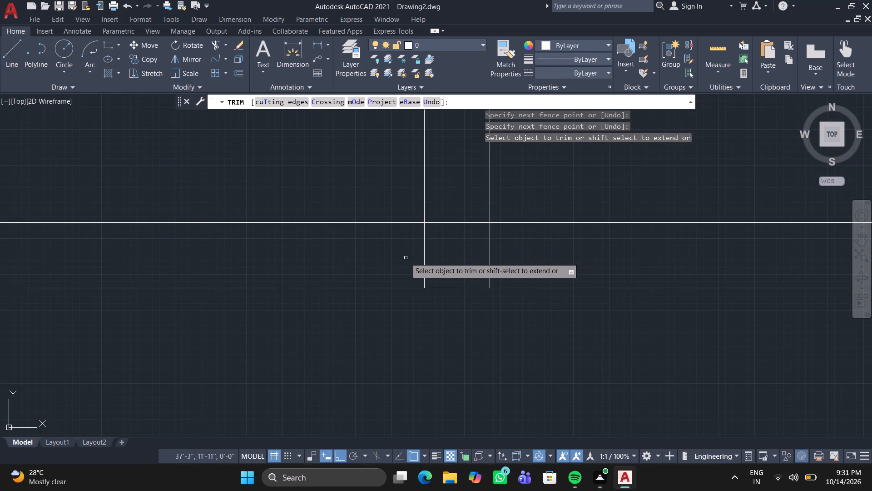
{"action": "left_click", "coordinate": [405, 257]}
{"action": "left_click", "coordinate": [459, 211]}
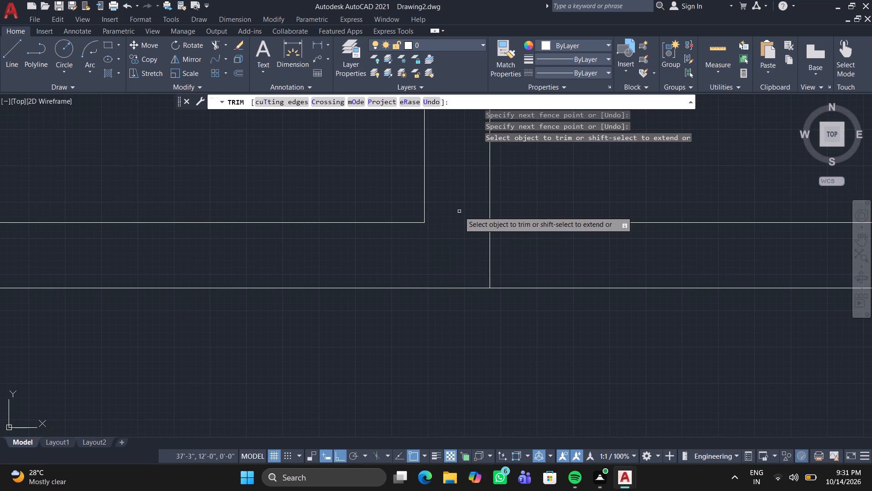
{"action": "left_click", "coordinate": [588, 221]}
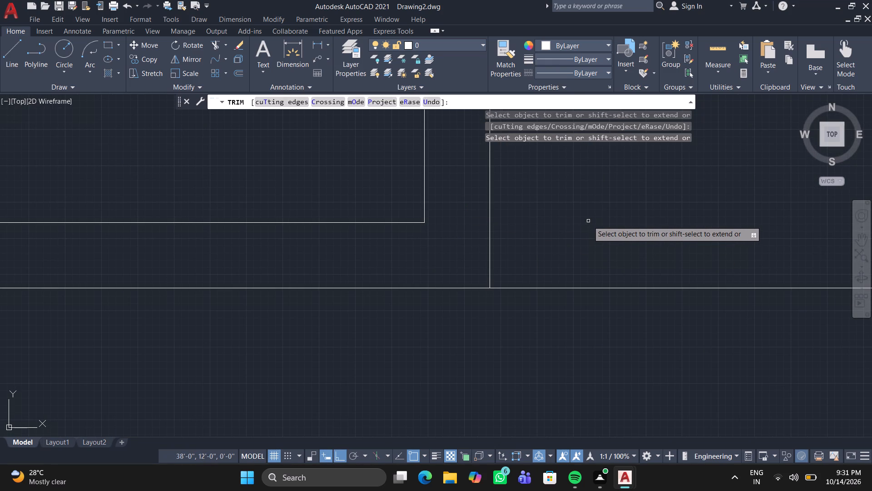
{"action": "key", "text": "Return"}
Draw an L-shaped line in the southwest room, south from its north wall line and about 4'-6" east to the partition.
{"action": "scroll", "coordinate": [588, 220], "scroll_direction": "down", "scroll_amount": 5}
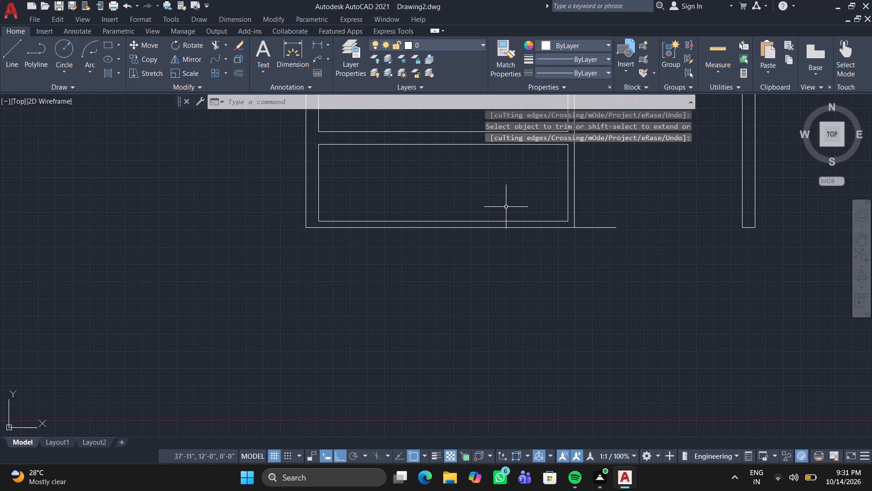
{"action": "middle_click_drag", "start_coordinate": [506, 207], "coordinate": [456, 311]}
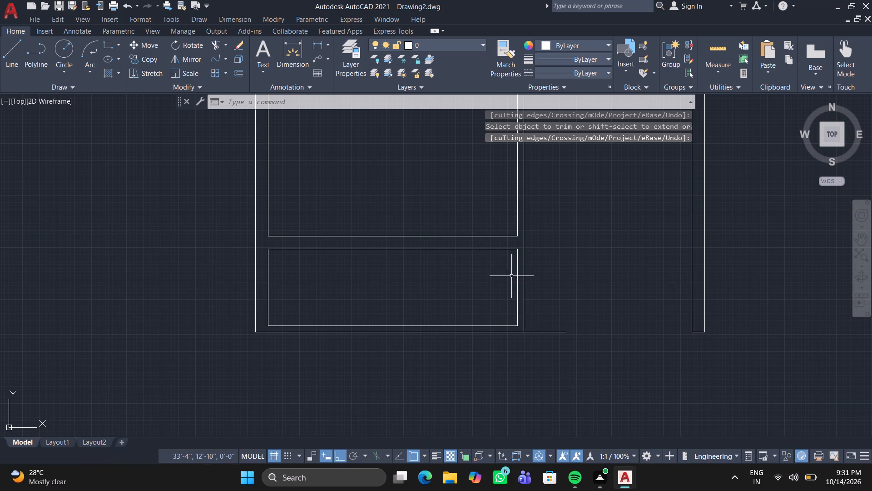
{"action": "left_click", "coordinate": [14, 48]}
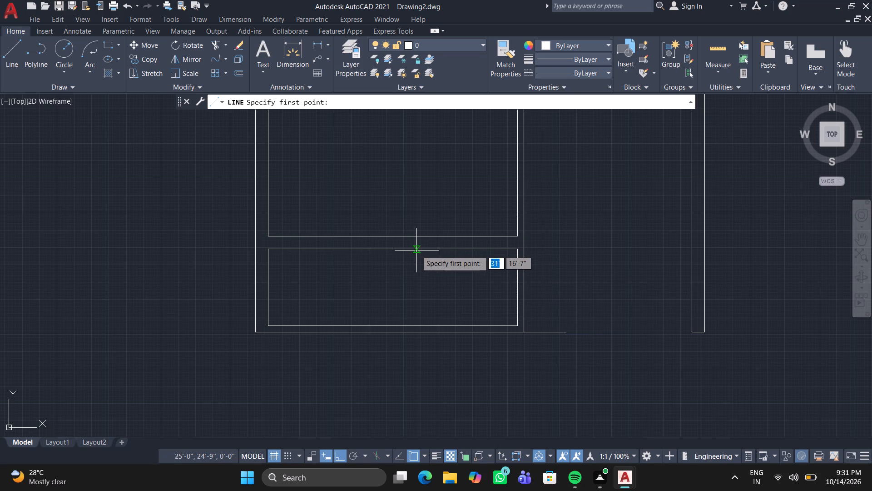
{"action": "left_click", "coordinate": [442, 253]}
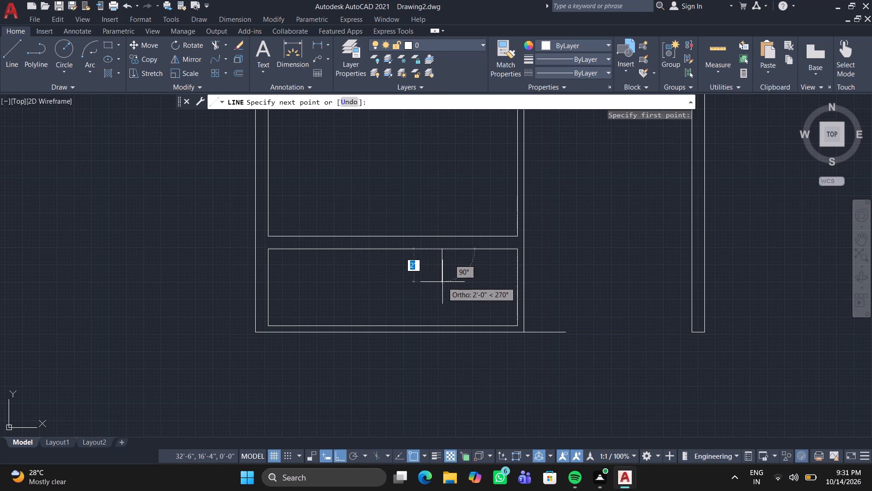
{"action": "left_click", "coordinate": [442, 287]}
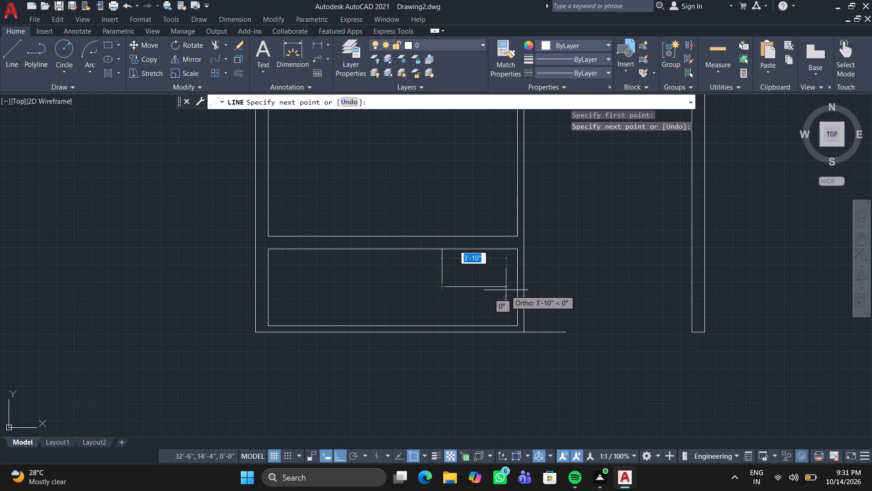
{"action": "scroll", "coordinate": [515, 284], "scroll_direction": "up", "scroll_amount": 2}
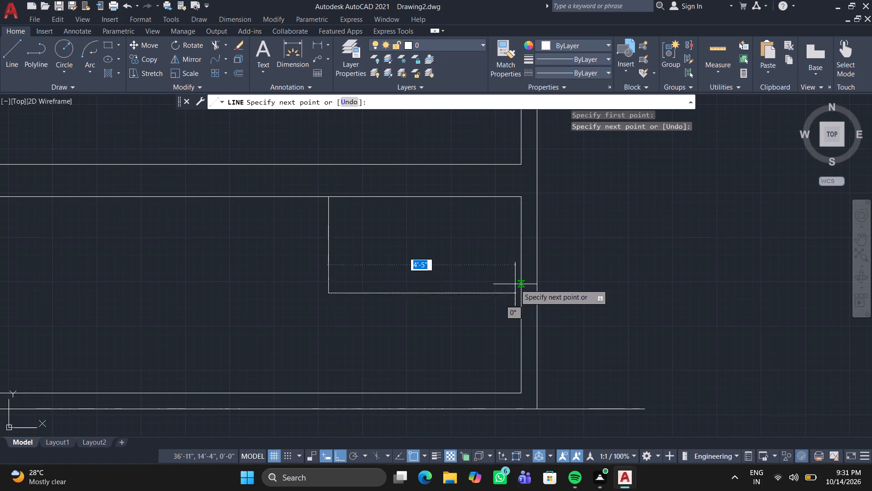
{"action": "left_click", "coordinate": [521, 291]}
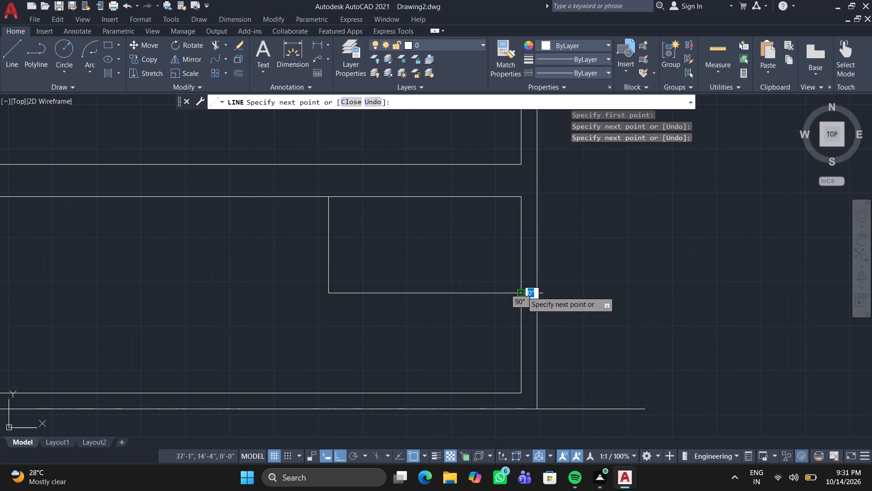
Continue the line 4.5" south, west to 4.5" beyond the first vertical line, and north to the room's north wall line.
{"action": "type", "text": "4.5\""}
{"action": "key", "text": "Return"}
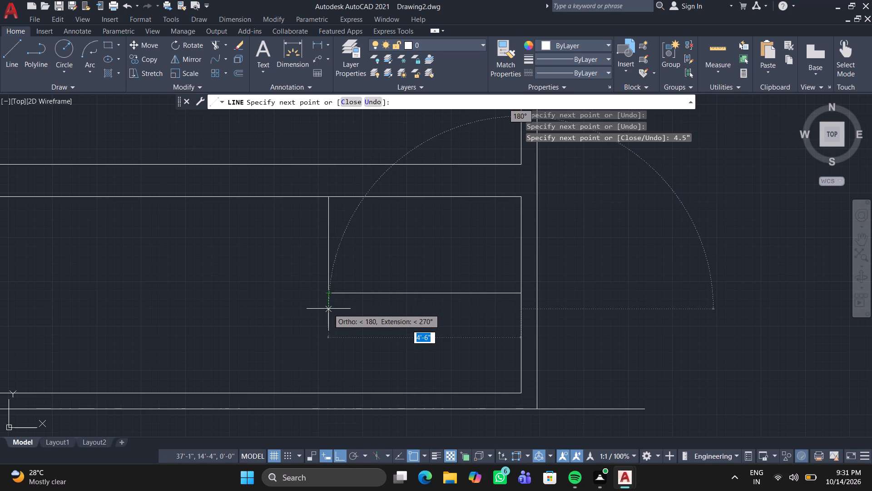
{"action": "left_click", "coordinate": [328, 308]}
{"action": "type", "text": "4.5"}
{"action": "key", "text": "shift+quotedbl"}
{"action": "key", "text": "Return"}
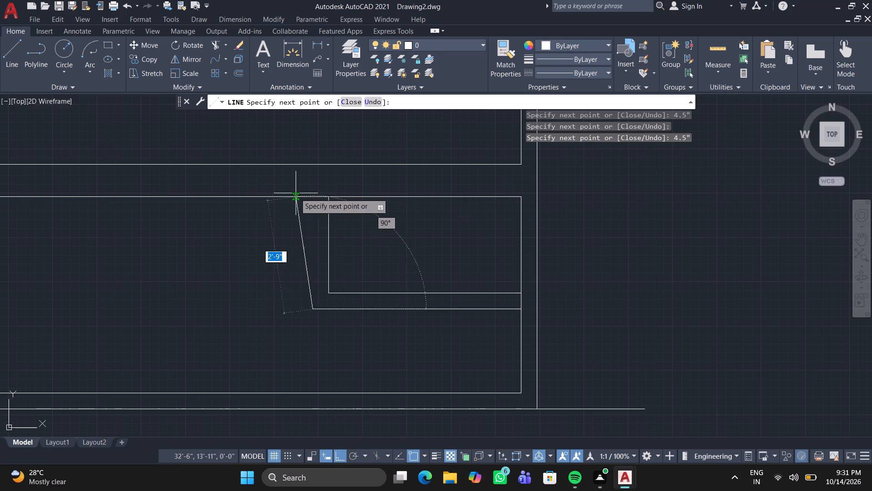
{"action": "left_click", "coordinate": [310, 195]}
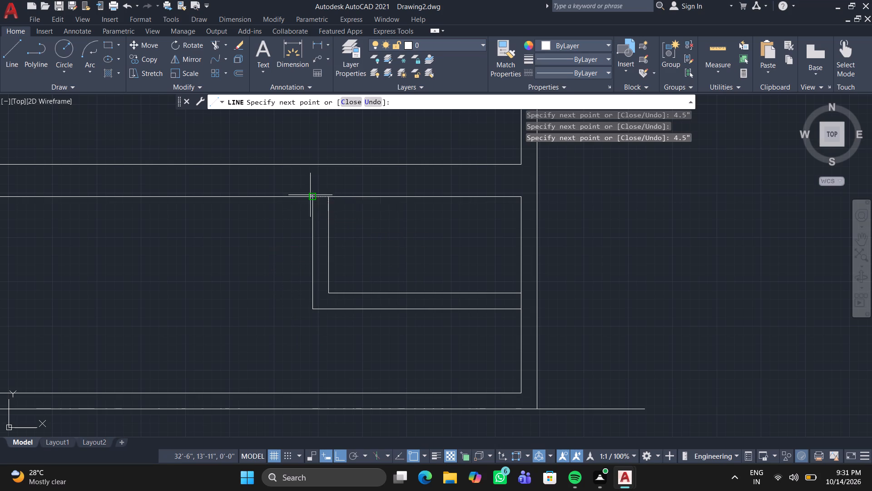
{"action": "key", "text": "Return"}
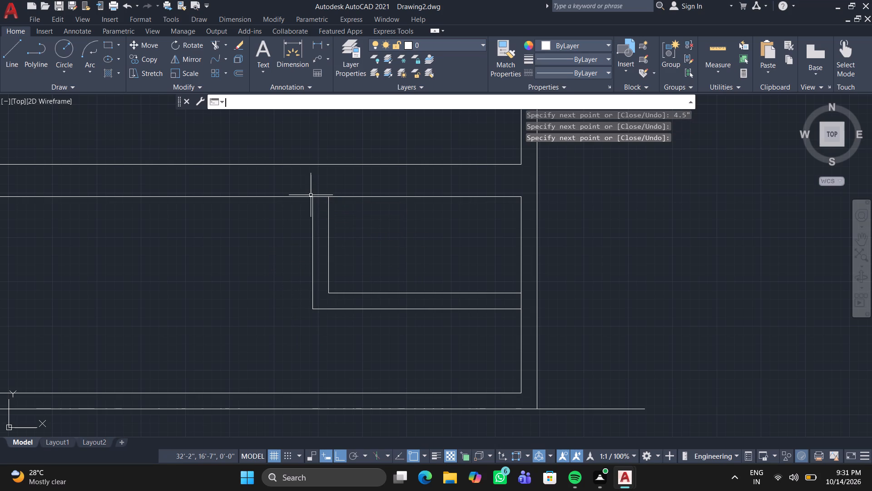
Trim the room's north wall line and the partition's west line between the L-shaped wall's two lines to open both junctions.
{"action": "type", "text": "TR"}
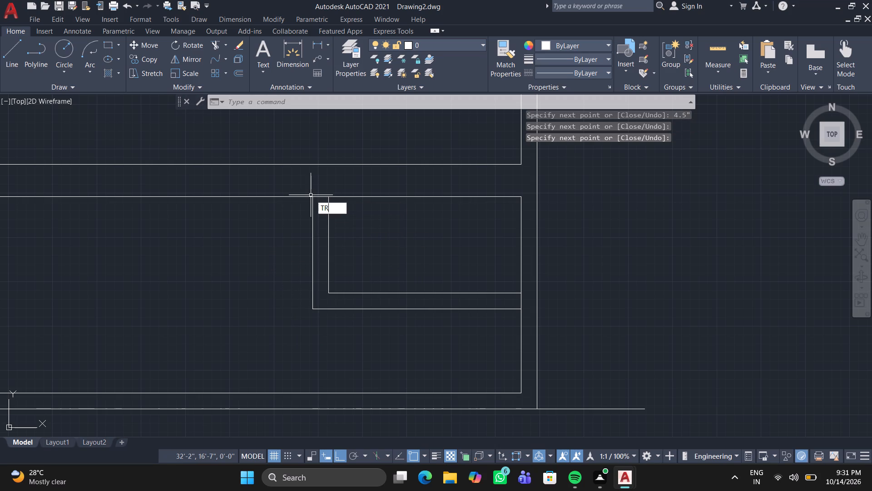
{"action": "key", "text": "Return"}
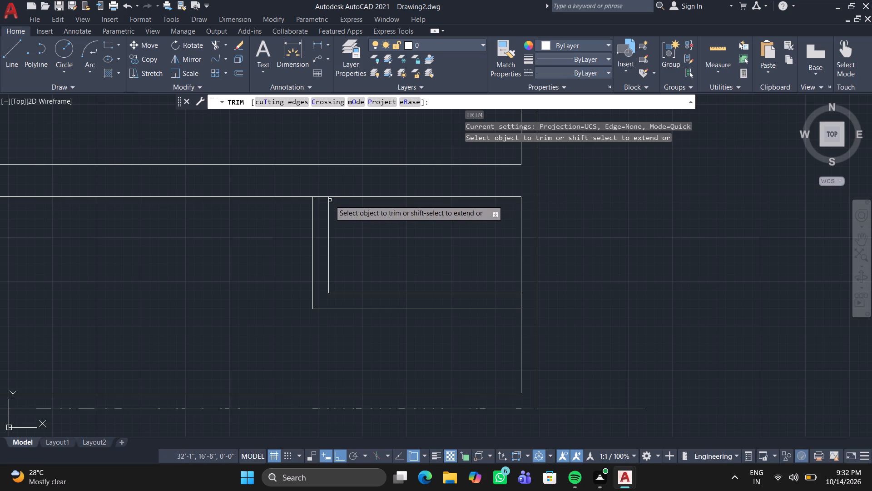
{"action": "left_click", "coordinate": [322, 197]}
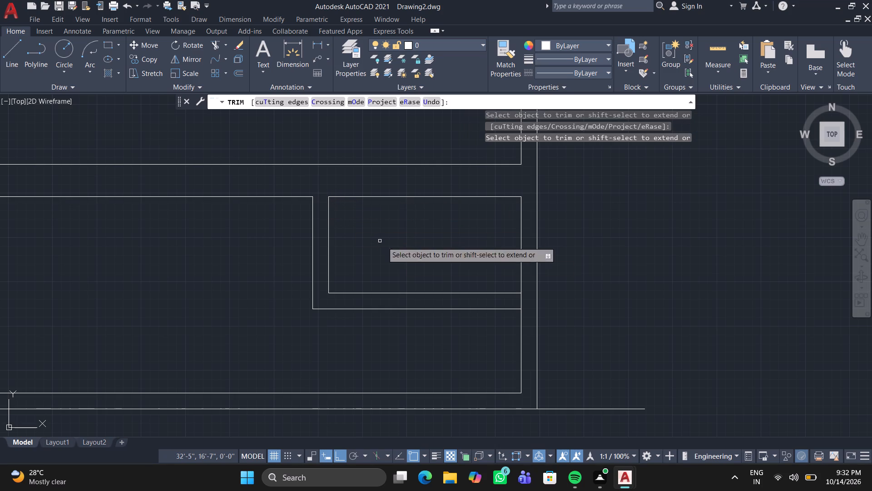
{"action": "left_click", "coordinate": [516, 296]}
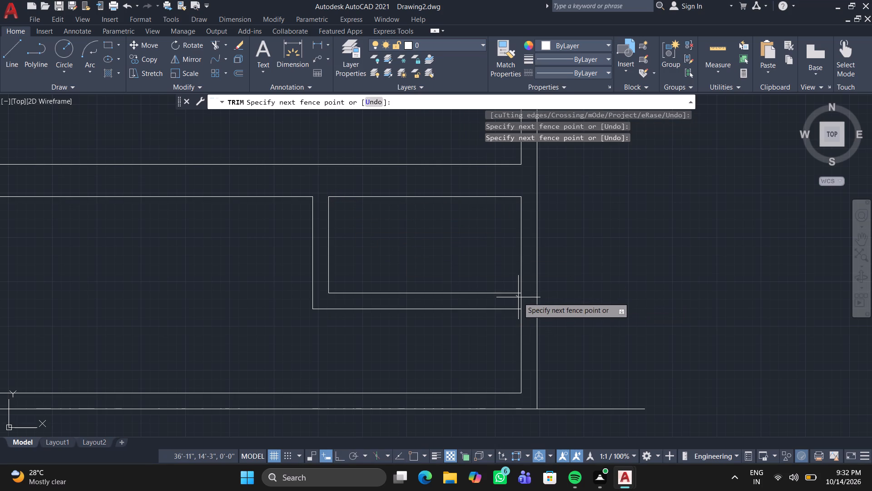
{"action": "scroll", "coordinate": [518, 298], "scroll_direction": "up", "scroll_amount": 2}
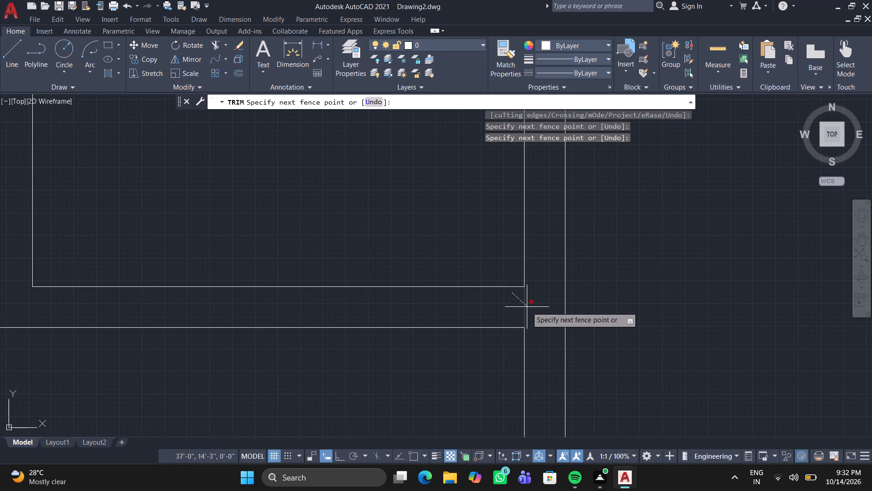
{"action": "left_click", "coordinate": [528, 309]}
{"action": "key", "text": "Return"}
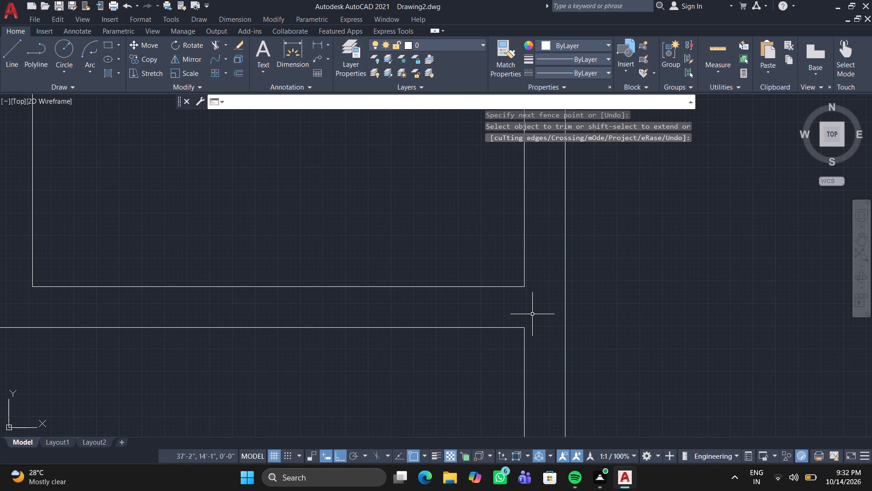
Move the south wall lines, the small corner area's south wall lines and the short vertical between them about 5" south and slightly east.
{"action": "scroll", "coordinate": [391, 298], "scroll_direction": "down", "scroll_amount": 6}
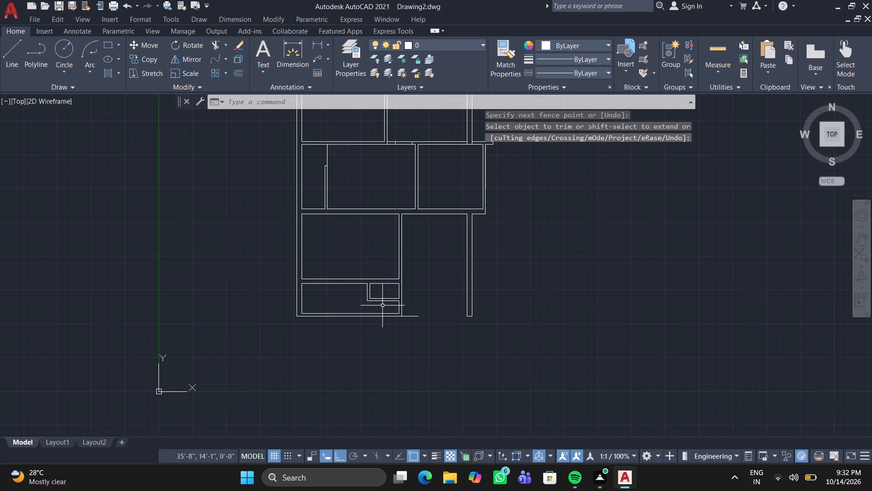
{"action": "scroll", "coordinate": [358, 295], "scroll_direction": "up", "scroll_amount": 3}
{"action": "middle_click_drag", "start_coordinate": [360, 286], "coordinate": [361, 261]}
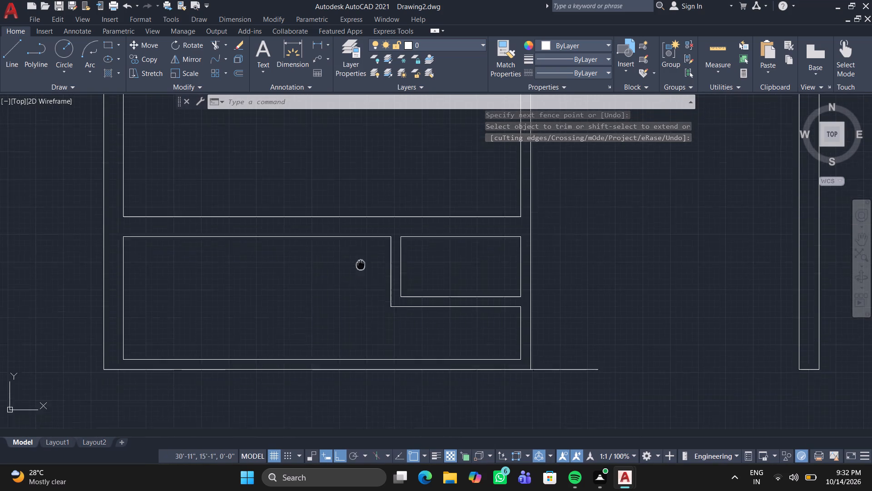
{"action": "middle_click_drag", "start_coordinate": [361, 261], "coordinate": [365, 183]}
{"action": "left_click", "coordinate": [77, 242]}
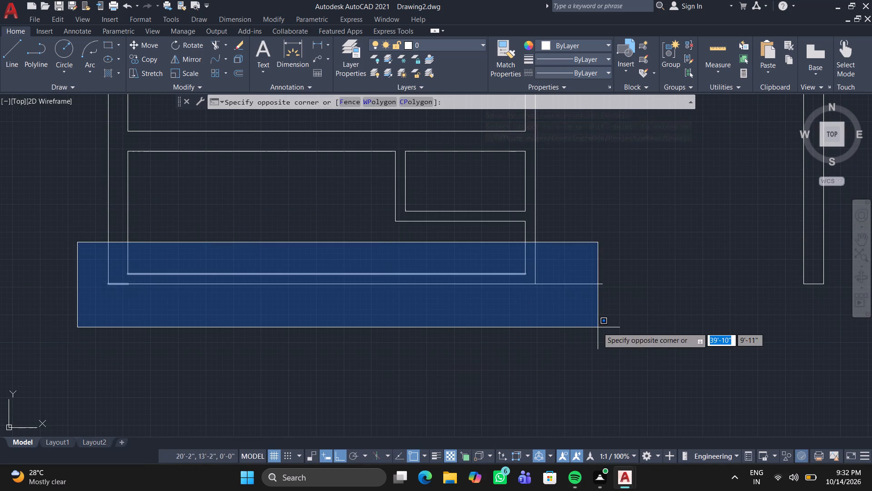
{"action": "left_click", "coordinate": [600, 327]}
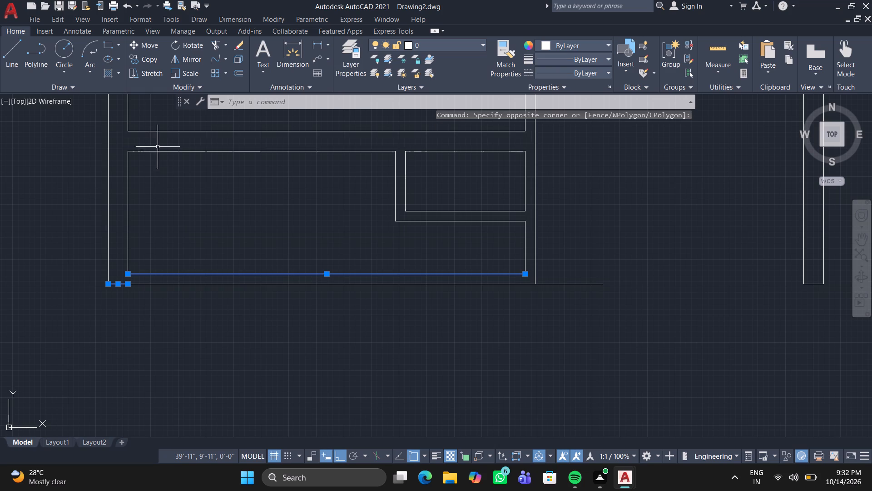
{"action": "key", "text": "Escape"}
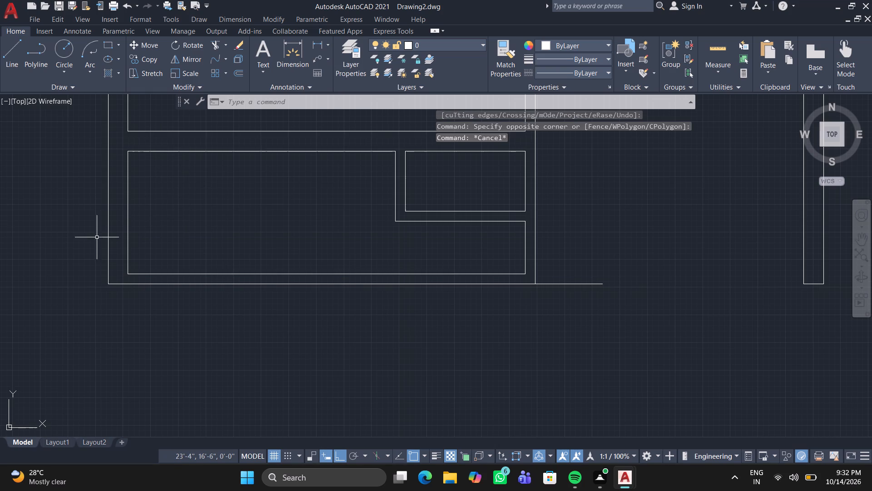
{"action": "left_click_drag", "start_coordinate": [80, 159], "coordinate": [89, 174]}
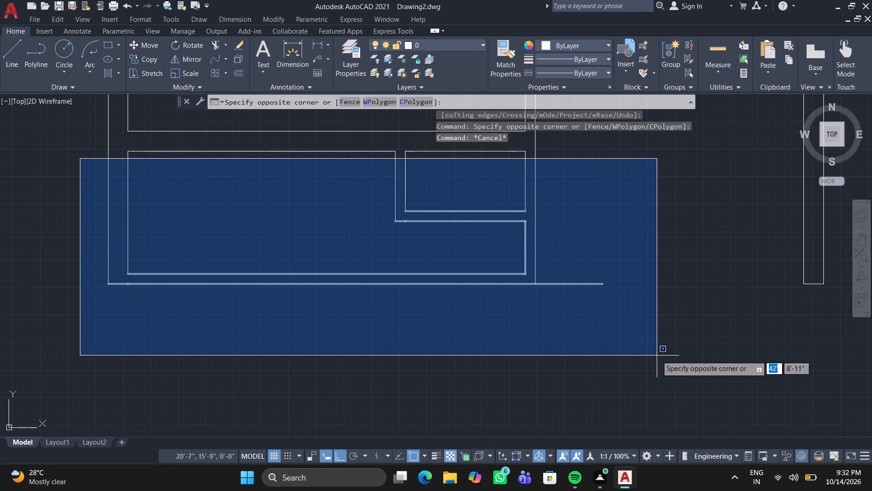
{"action": "left_click", "coordinate": [658, 347]}
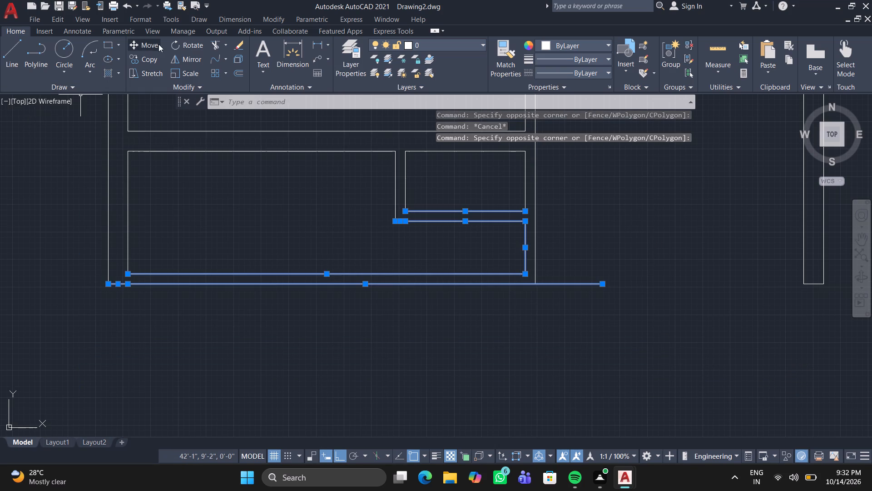
{"action": "left_click", "coordinate": [151, 44]}
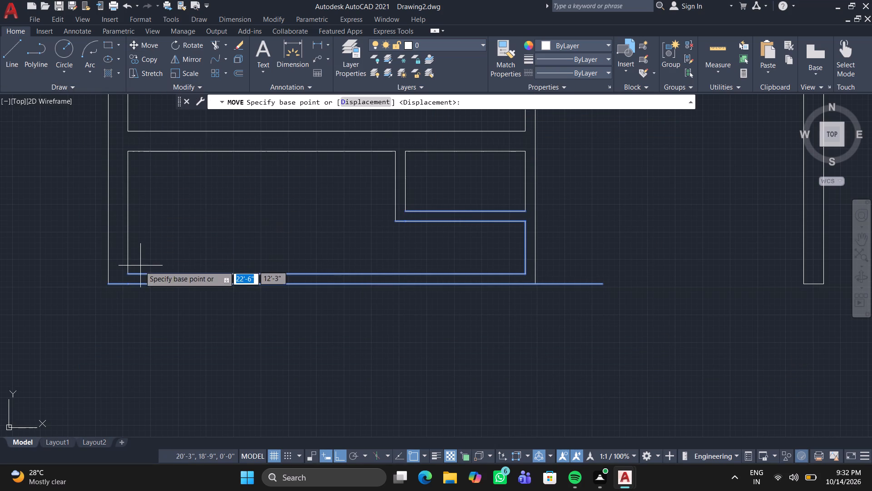
{"action": "left_click", "coordinate": [127, 273]}
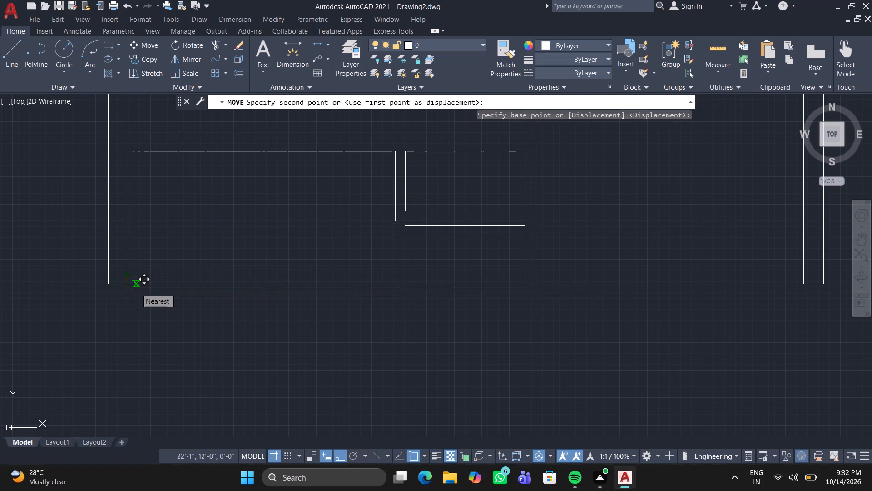
{"action": "left_click", "coordinate": [136, 288]}
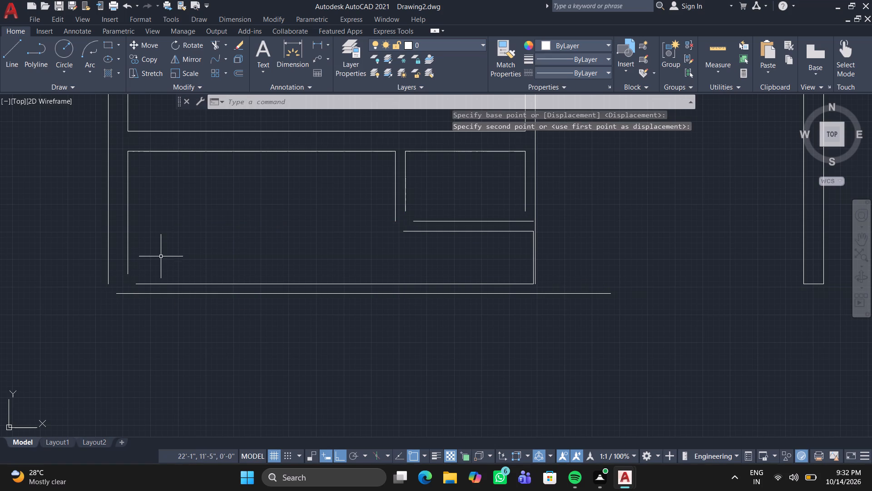
{"action": "key", "text": "Escape"}
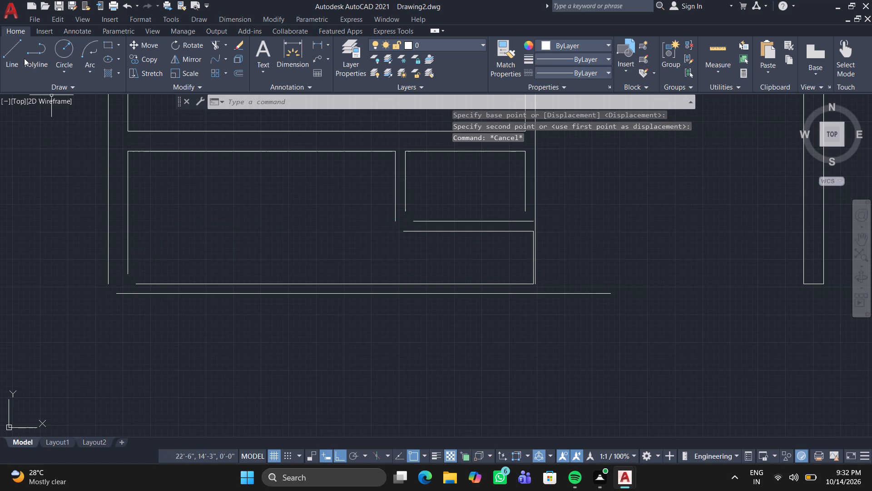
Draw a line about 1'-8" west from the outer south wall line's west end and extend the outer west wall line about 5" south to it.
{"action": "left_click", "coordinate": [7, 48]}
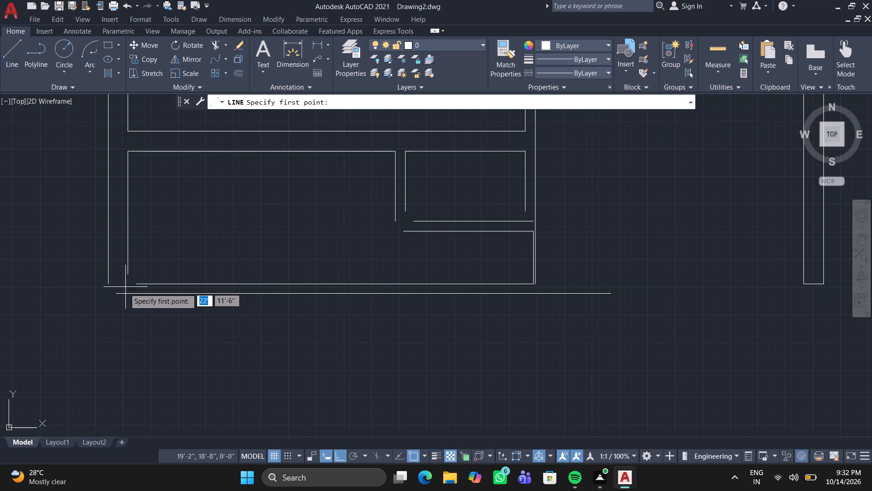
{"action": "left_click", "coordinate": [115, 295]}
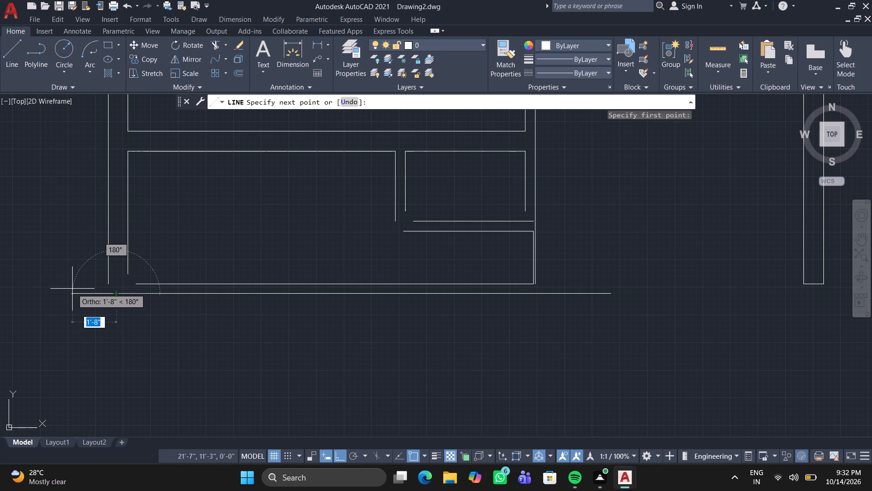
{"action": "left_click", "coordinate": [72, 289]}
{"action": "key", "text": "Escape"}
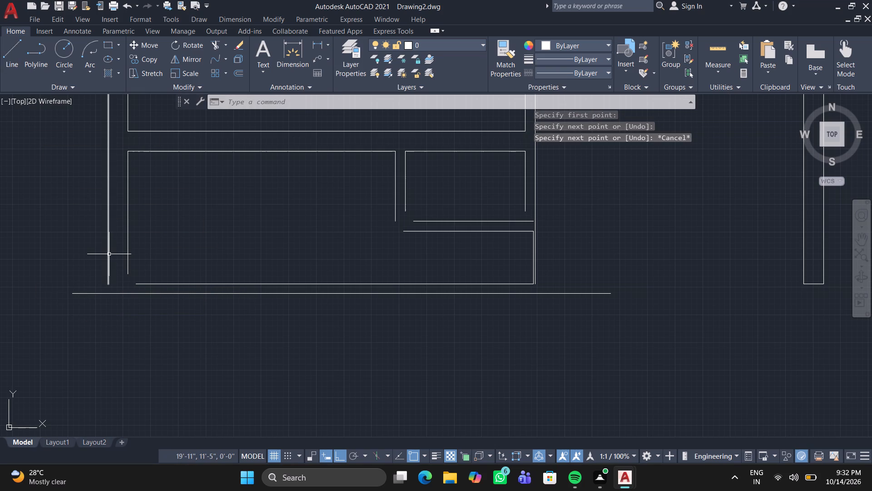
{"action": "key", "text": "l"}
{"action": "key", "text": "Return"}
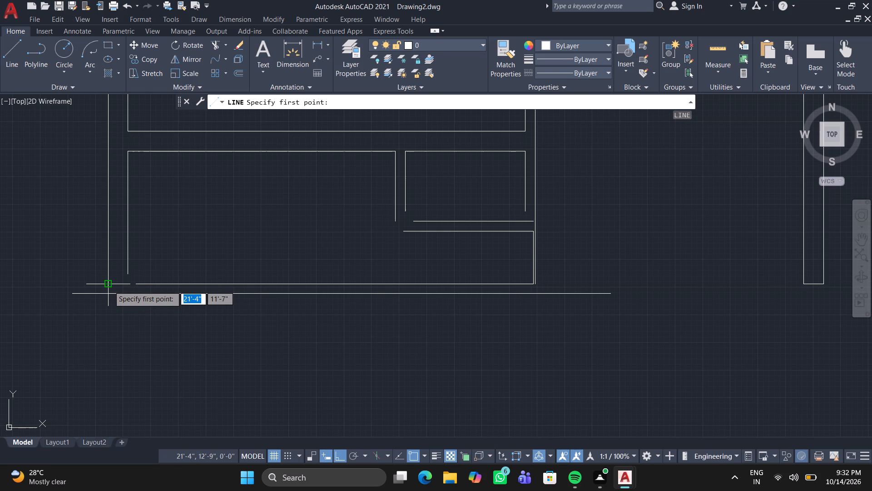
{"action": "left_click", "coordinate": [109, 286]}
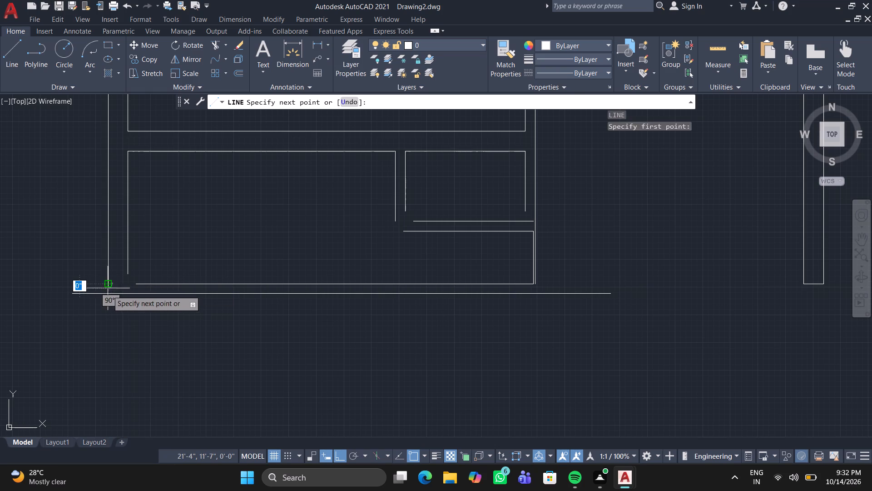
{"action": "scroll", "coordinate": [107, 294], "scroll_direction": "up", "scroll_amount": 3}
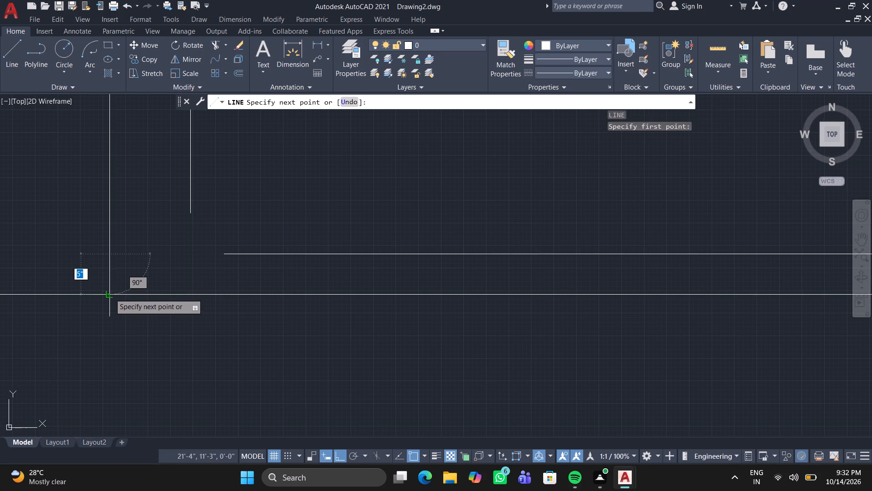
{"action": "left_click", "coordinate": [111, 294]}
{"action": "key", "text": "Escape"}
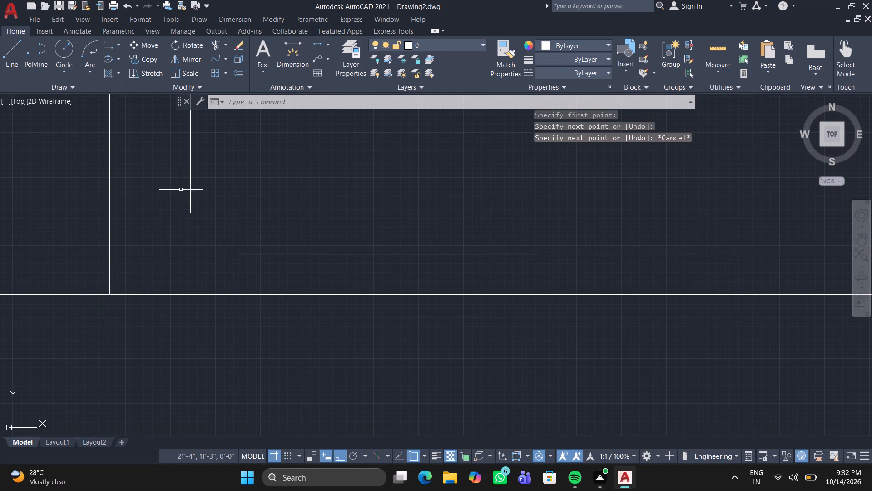
Extend the inner west wall line south past the outer south wall line, and the inner south wall line west to meet it.
{"action": "left_click", "coordinate": [187, 185]}
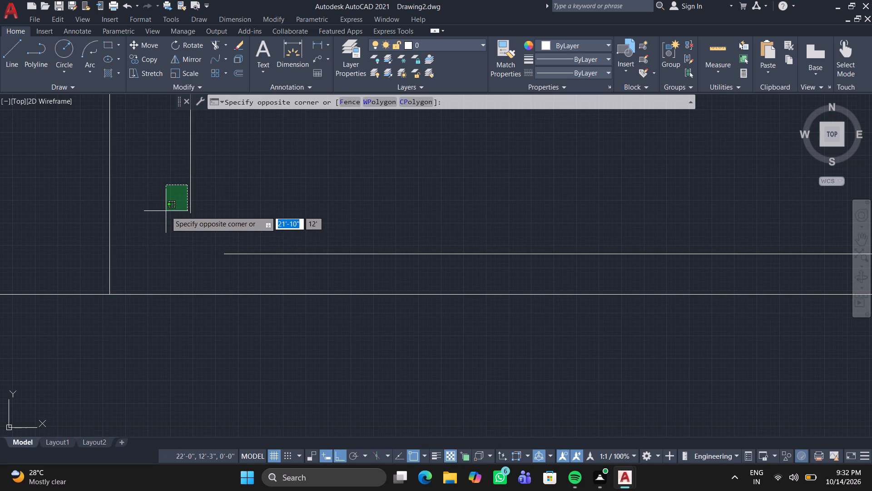
{"action": "key", "text": "Escape"}
{"action": "key", "text": "l"}
{"action": "key", "text": "Return"}
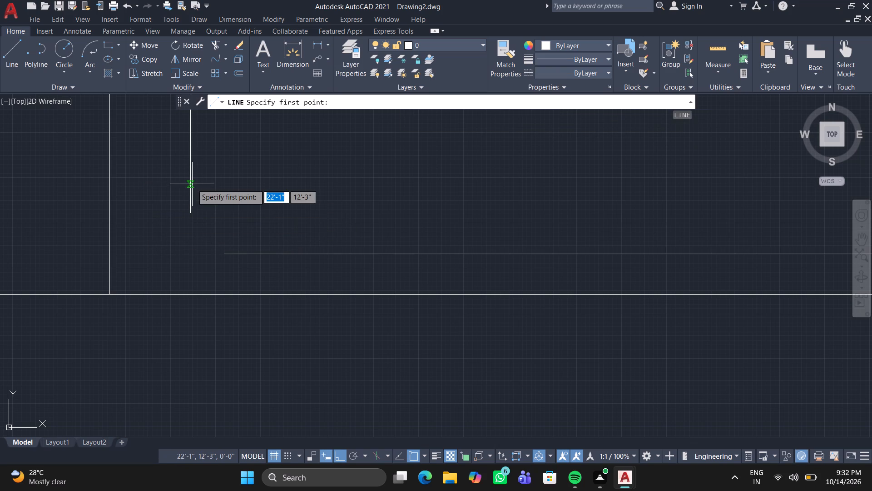
{"action": "left_click", "coordinate": [191, 215]}
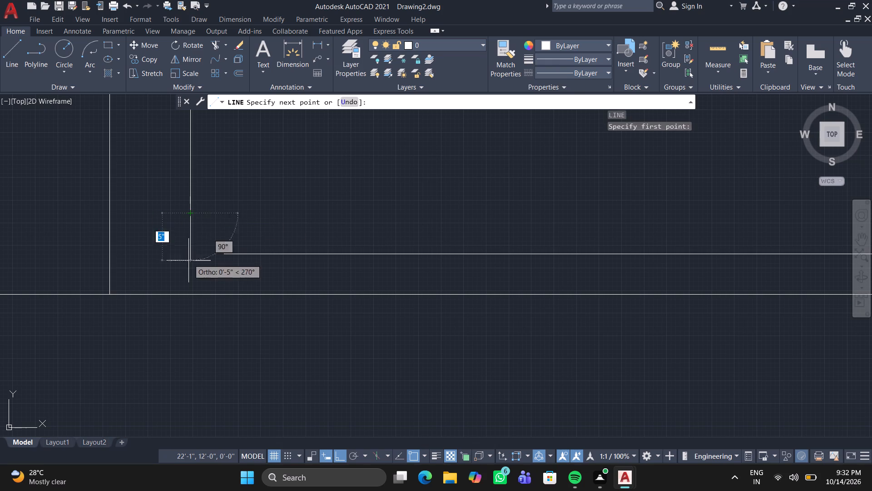
{"action": "left_click", "coordinate": [198, 331]}
{"action": "key", "text": "Escape"}
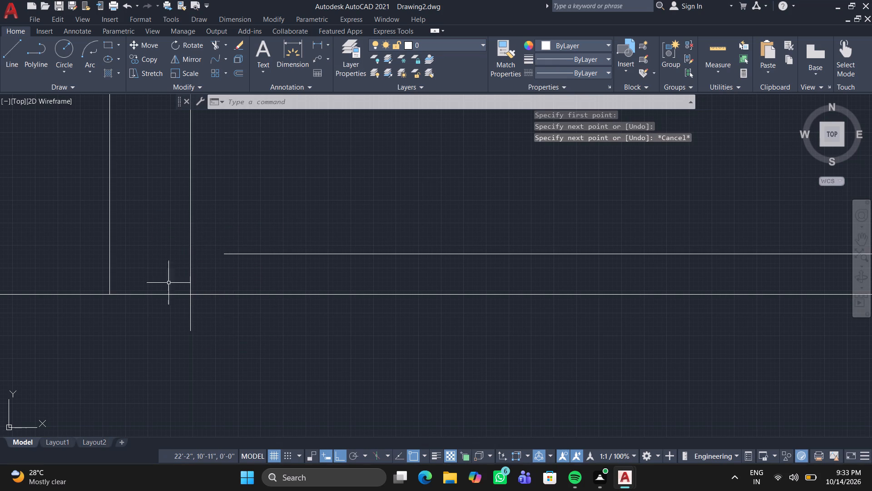
{"action": "left_click", "coordinate": [16, 45]}
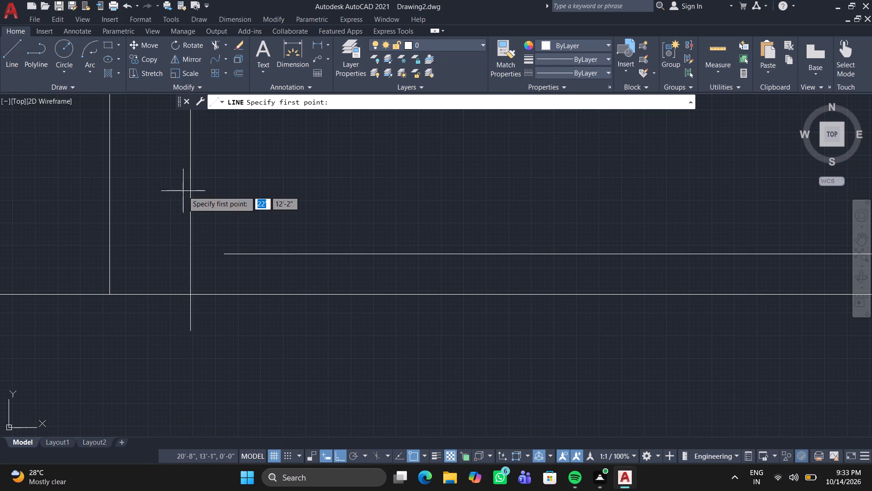
{"action": "left_click", "coordinate": [225, 255]}
{"action": "left_click", "coordinate": [193, 253]}
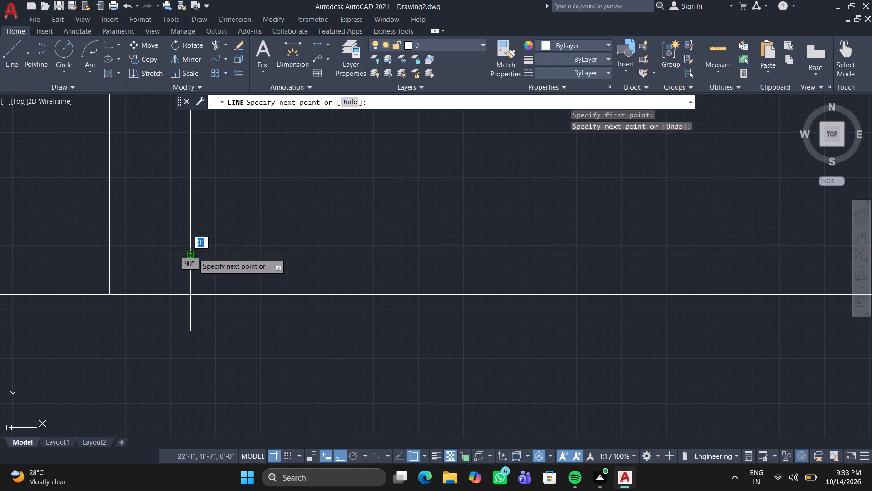
{"action": "key", "text": "Escape"}
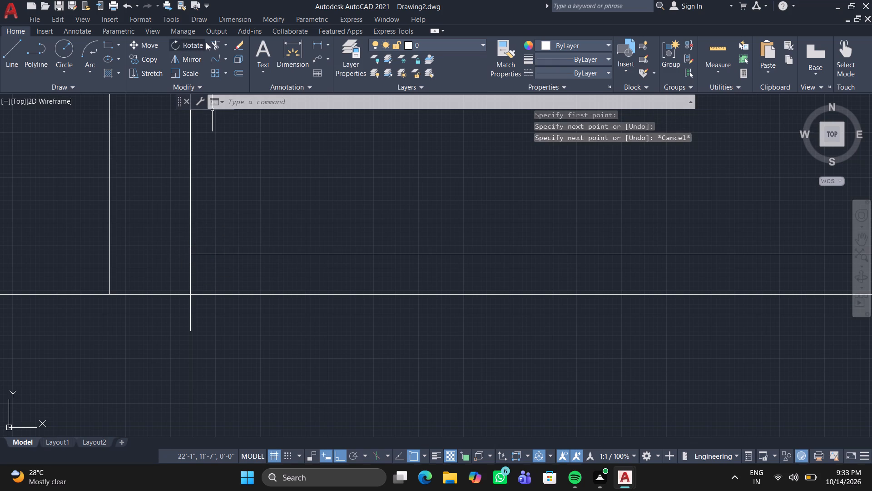
Trim the inner west wall line below the inner south wall line, and cut back both outer wall lines at the southwest corner.
{"action": "left_click", "coordinate": [215, 42]}
{"action": "left_click_drag", "start_coordinate": [218, 271], "coordinate": [193, 268]}
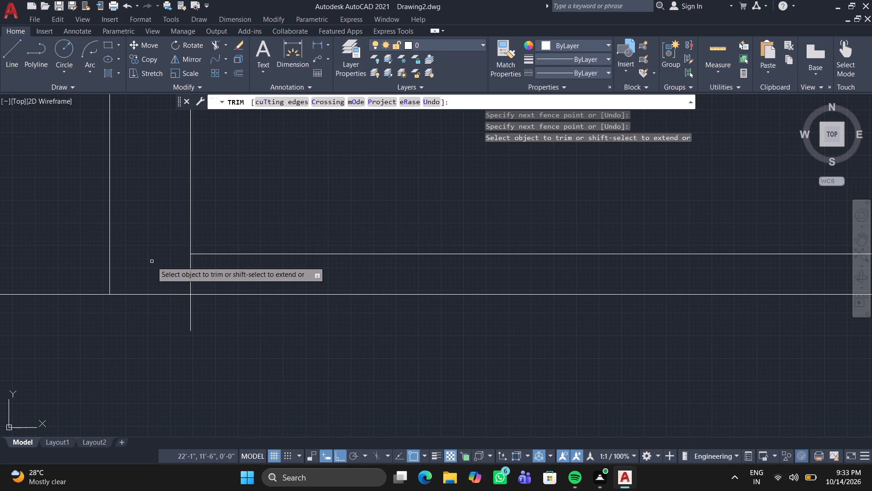
{"action": "left_click_drag", "start_coordinate": [152, 261], "coordinate": [156, 264]}
{"action": "left_click_drag", "start_coordinate": [159, 265], "coordinate": [197, 266]}
{"action": "left_click_drag", "start_coordinate": [211, 269], "coordinate": [165, 273]}
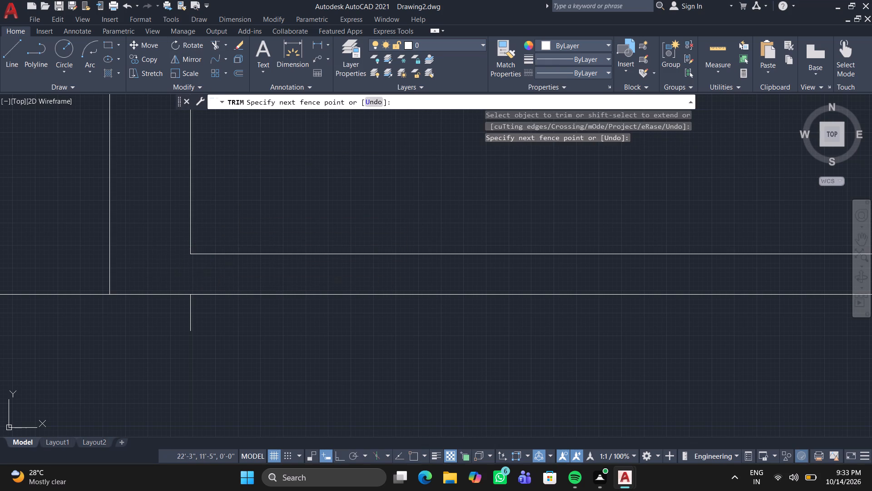
{"action": "left_click", "coordinate": [192, 314]}
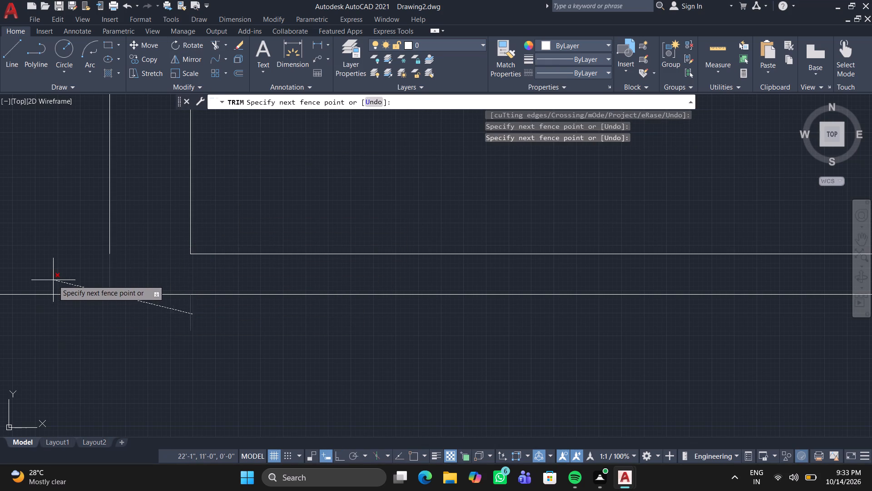
{"action": "left_click", "coordinate": [53, 280]}
{"action": "left_click_drag", "start_coordinate": [68, 285], "coordinate": [68, 334]}
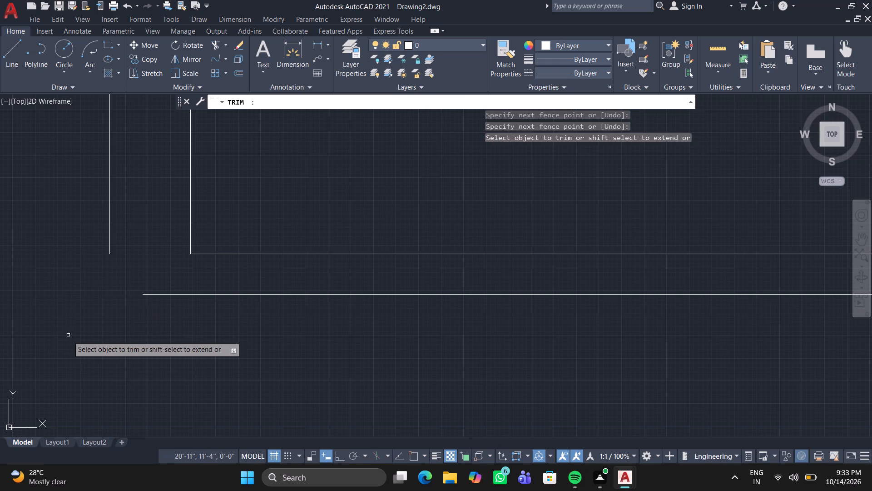
{"action": "key", "text": "Escape"}
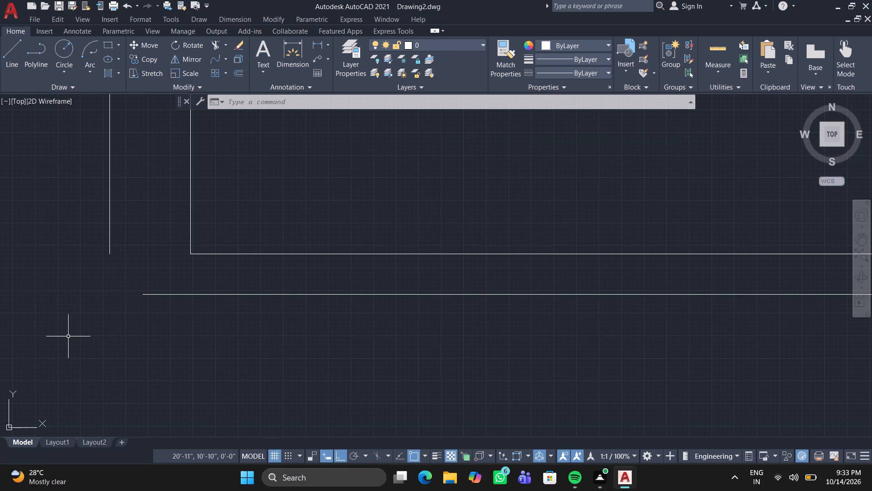
Draw the outer west wall line about 7" further south, and extend the outer south wall line west to meet it.
{"action": "key", "text": "l"}
{"action": "key", "text": "Return"}
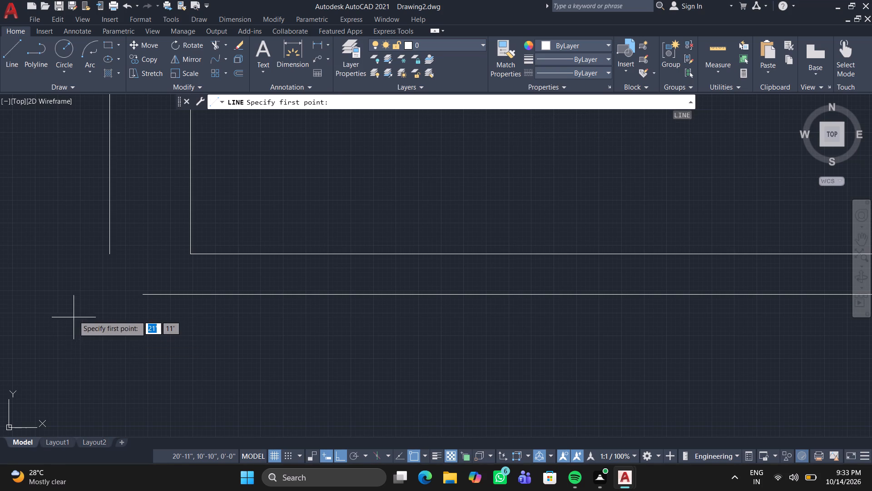
{"action": "left_click", "coordinate": [113, 252]}
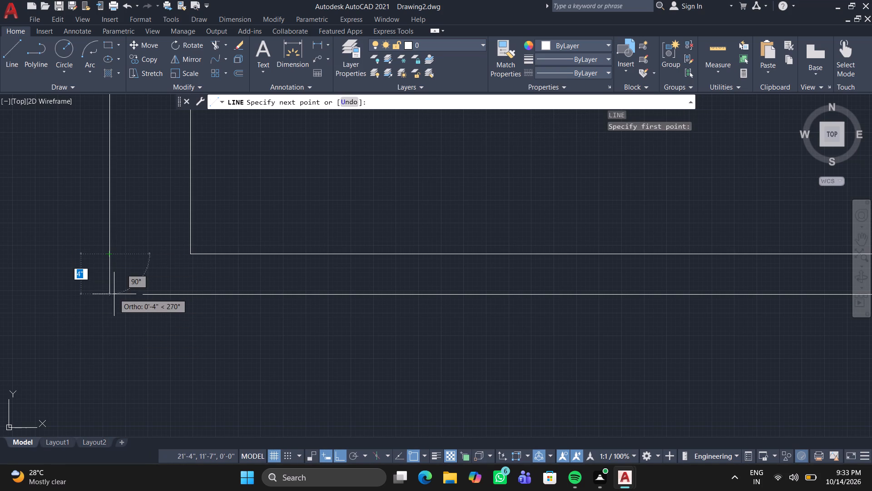
{"action": "left_click", "coordinate": [102, 319]}
{"action": "key", "text": "Escape"}
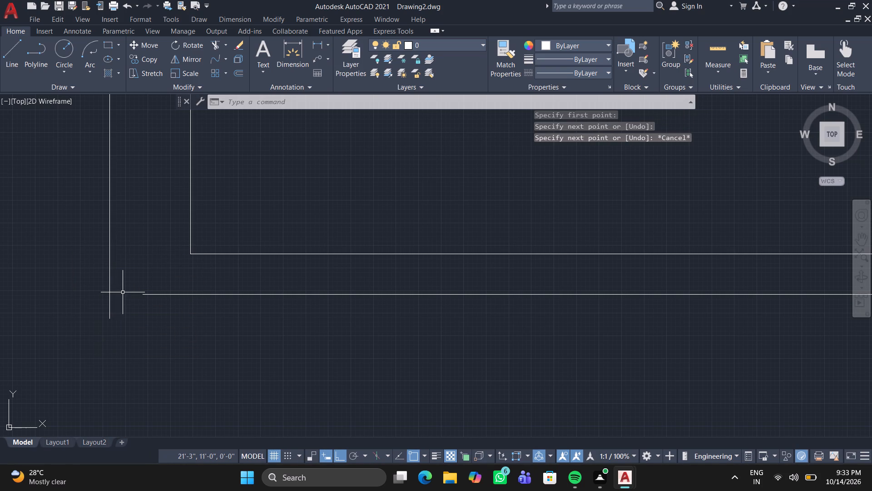
{"action": "key", "text": "l"}
{"action": "key", "text": "Return"}
{"action": "left_click", "coordinate": [140, 294]}
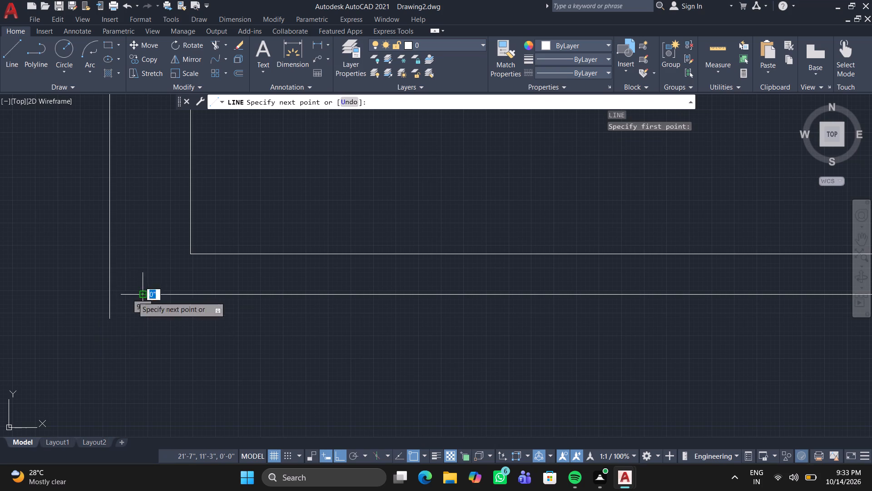
{"action": "left_click", "coordinate": [107, 293]}
{"action": "key", "text": "Escape"}
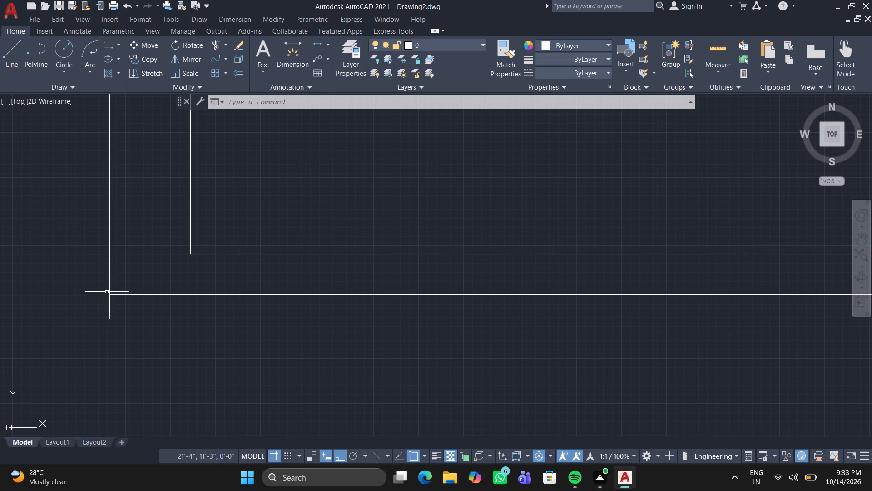
Trim the outer west wall line's stub below the outer south wall line.
{"action": "left_click", "coordinate": [214, 44]}
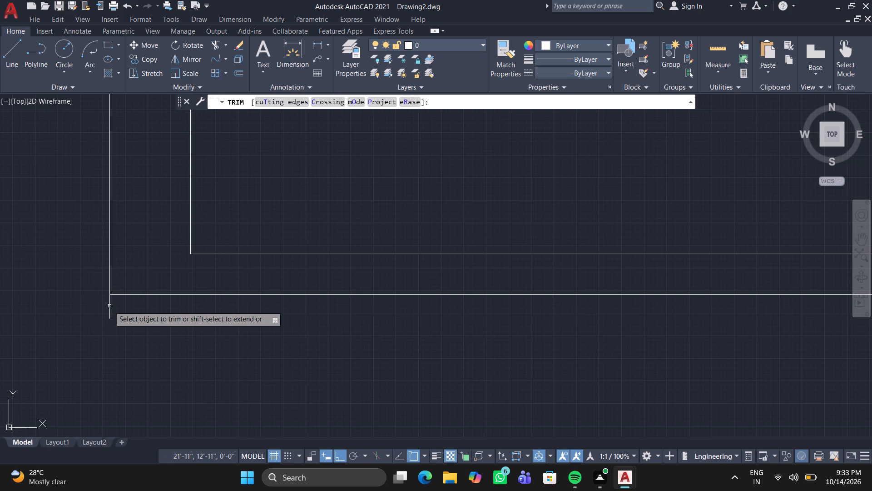
{"action": "left_click", "coordinate": [115, 306]}
{"action": "left_click", "coordinate": [36, 306]}
Trim away the inner vertical line at the southwest room's east end, between the lower partition line and the inner south wall line.
{"action": "scroll", "coordinate": [55, 324], "scroll_direction": "down", "scroll_amount": 3}
{"action": "scroll", "coordinate": [174, 384], "scroll_direction": "down", "scroll_amount": 2}
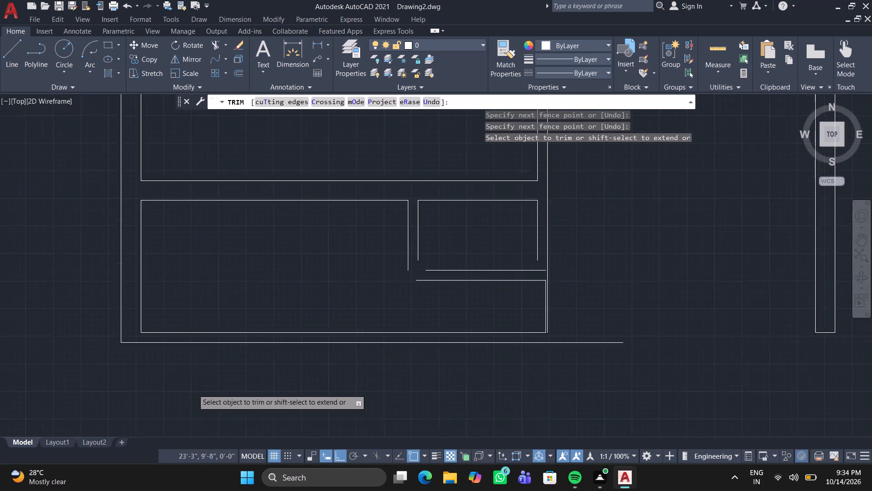
{"action": "scroll", "coordinate": [422, 344], "scroll_direction": "up", "scroll_amount": 4}
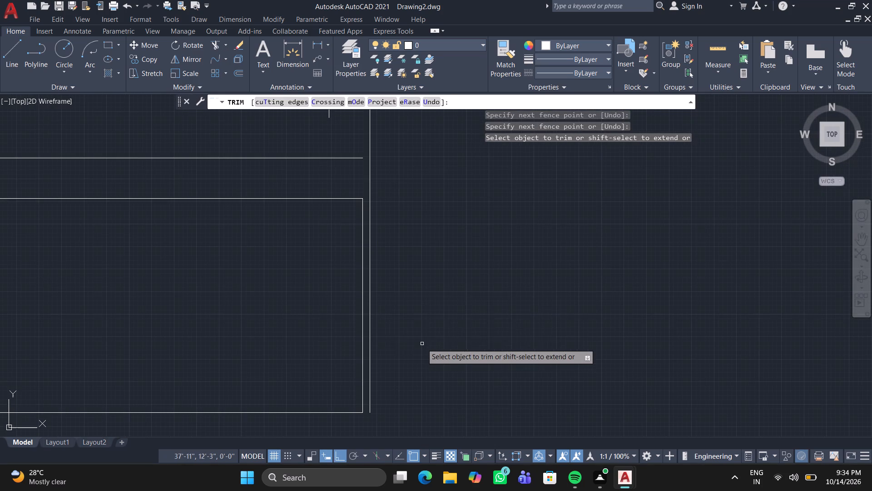
{"action": "left_click", "coordinate": [362, 256]}
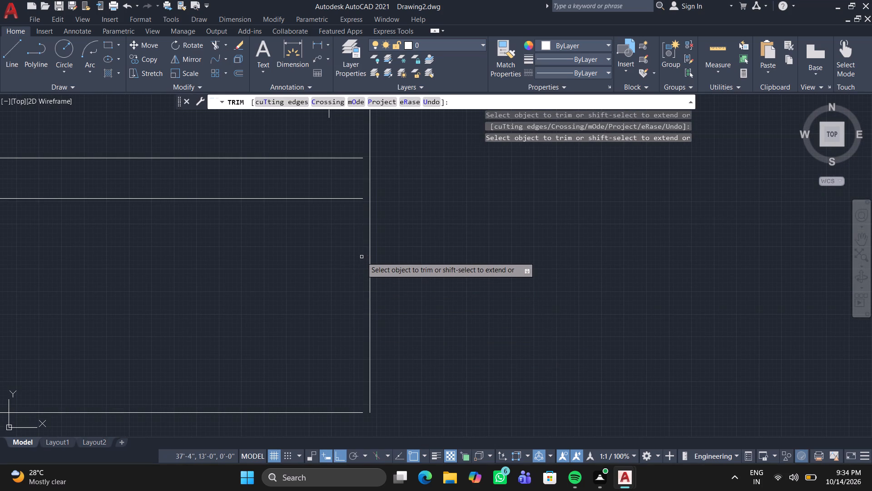
{"action": "key", "text": "l"}
{"action": "key", "text": "Return"}
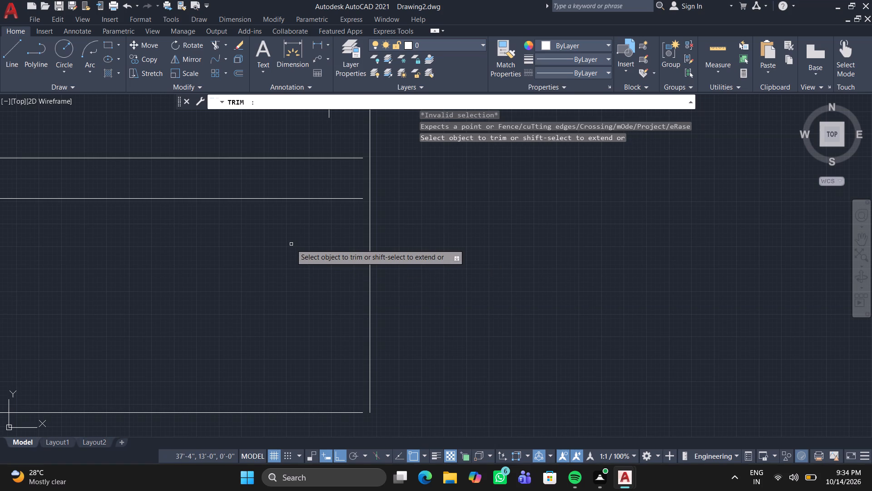
{"action": "key", "text": "Escape"}
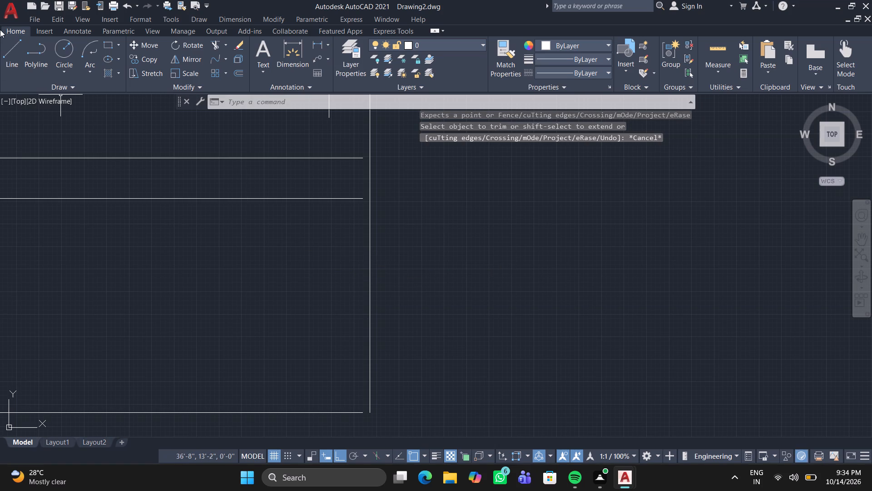
Draw lines extending the lower and upper horizontal partition lines of the small room east to the outer east wall line.
{"action": "left_click", "coordinate": [7, 49]}
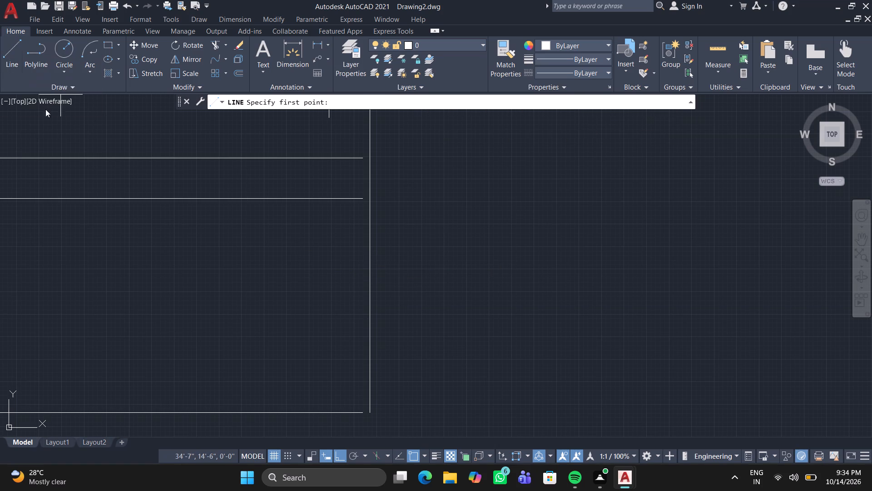
{"action": "scroll", "coordinate": [360, 199], "scroll_direction": "up", "scroll_amount": 3}
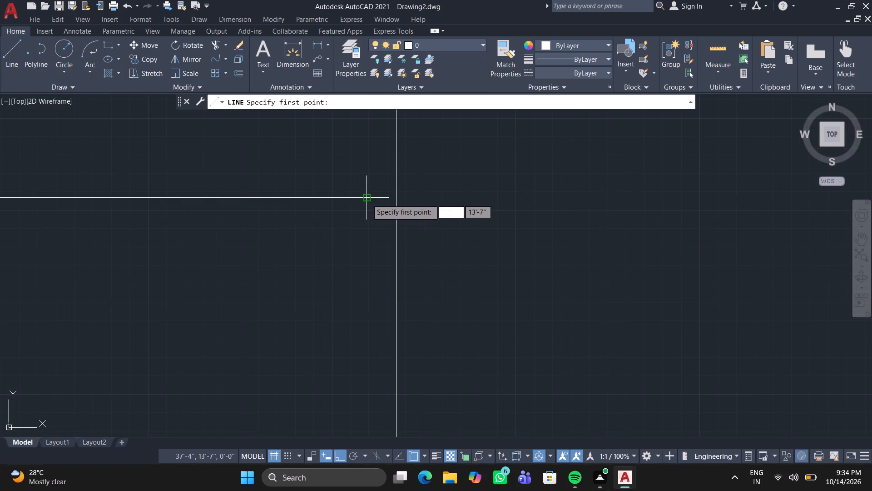
{"action": "left_click", "coordinate": [367, 199]}
{"action": "left_click", "coordinate": [396, 199]}
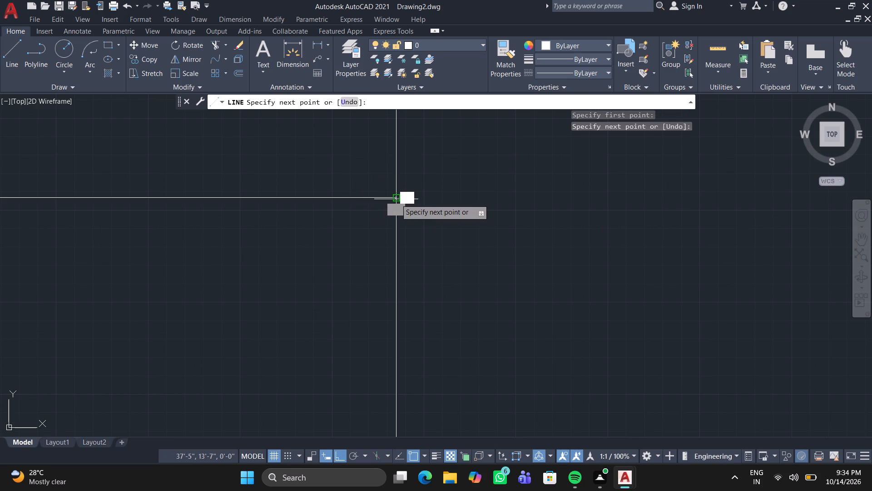
{"action": "key", "text": "Escape"}
{"action": "middle_click_drag", "start_coordinate": [310, 165], "coordinate": [281, 285]}
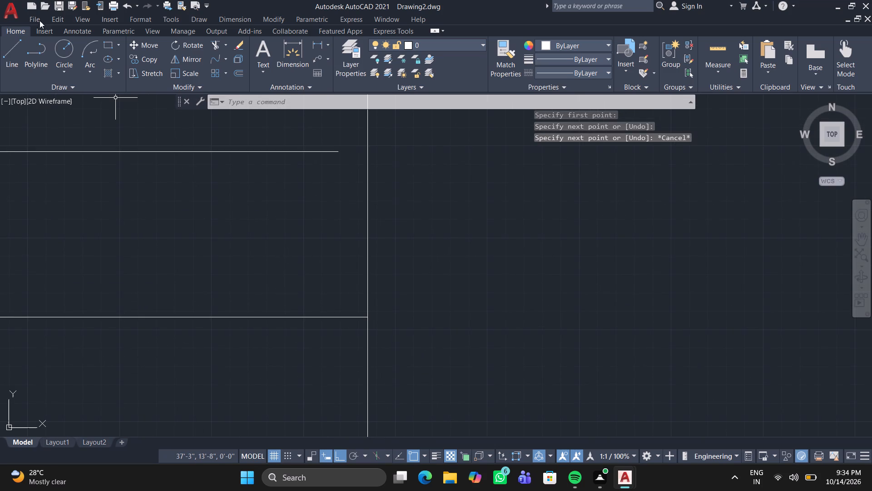
{"action": "left_click", "coordinate": [12, 47]}
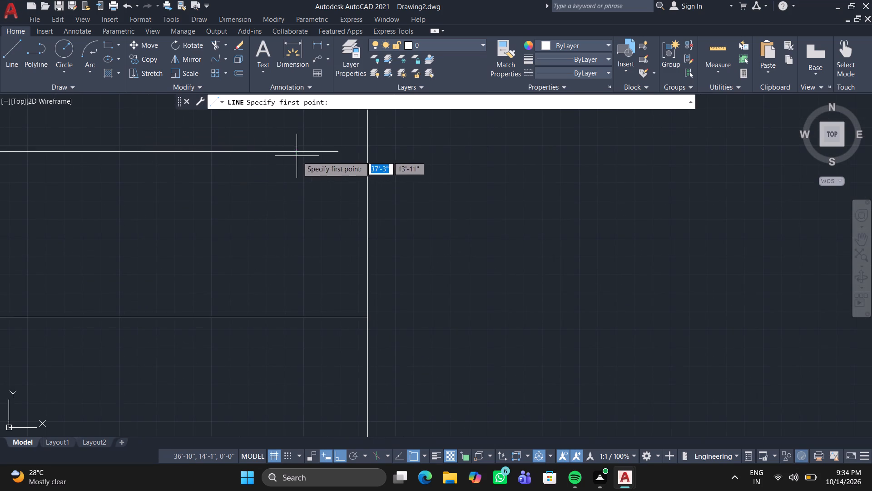
{"action": "left_click", "coordinate": [337, 151]}
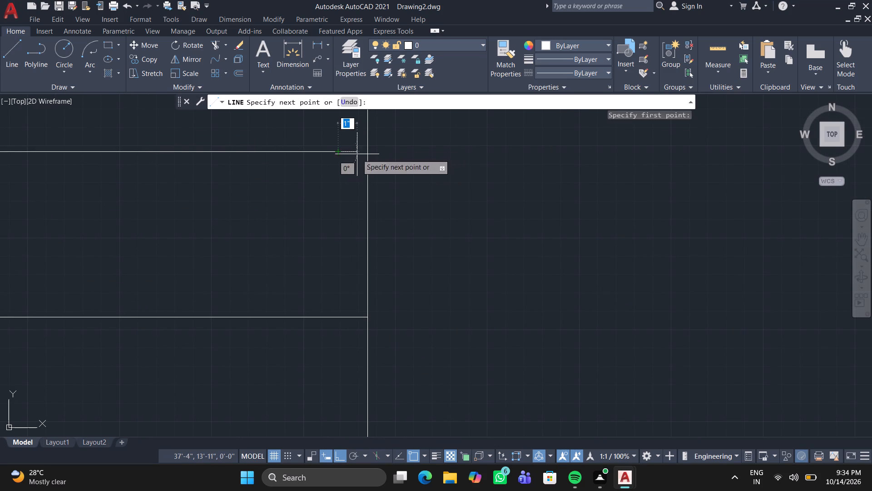
{"action": "left_click", "coordinate": [366, 152]}
{"action": "key", "text": "Escape"}
Draw a line extending the vertical partition line west of the small room south past the lower horizontal partition line.
{"action": "scroll", "coordinate": [257, 198], "scroll_direction": "down", "scroll_amount": 3}
{"action": "middle_click_drag", "start_coordinate": [256, 198], "coordinate": [322, 206]}
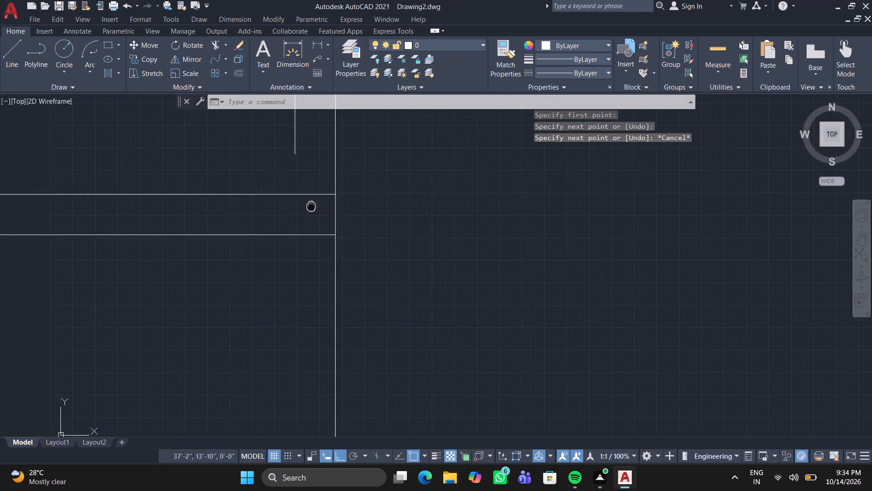
{"action": "middle_click_drag", "start_coordinate": [322, 206], "coordinate": [432, 215]}
{"action": "scroll", "coordinate": [483, 240], "scroll_direction": "down", "scroll_amount": 1}
{"action": "scroll", "coordinate": [374, 248], "scroll_direction": "down", "scroll_amount": 1}
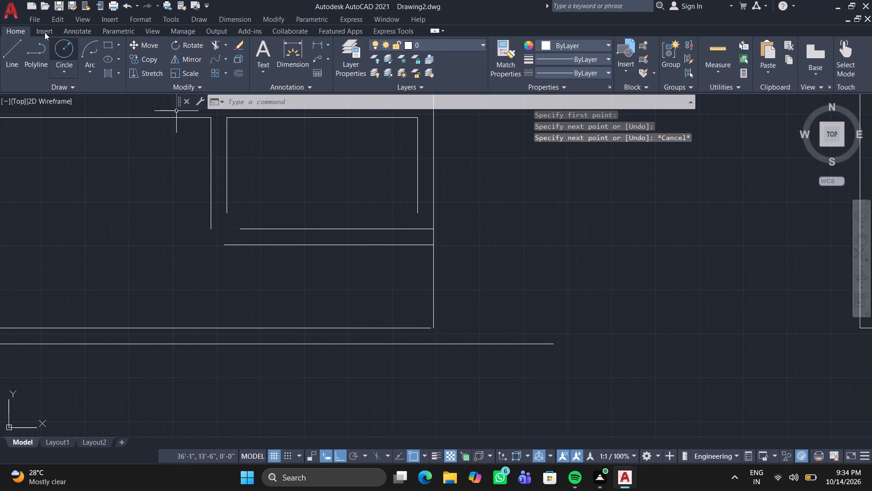
{"action": "left_click", "coordinate": [14, 43]}
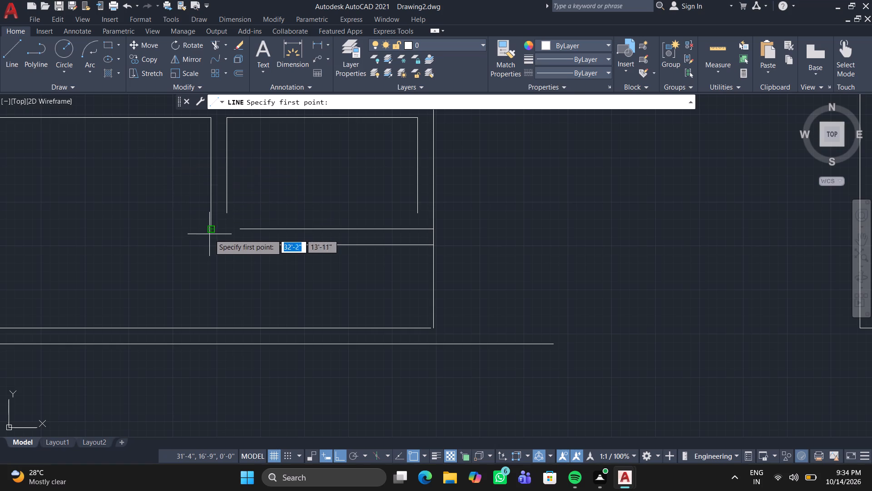
{"action": "left_click", "coordinate": [210, 227]}
{"action": "scroll", "coordinate": [210, 255], "scroll_direction": "up", "scroll_amount": 3}
{"action": "left_click", "coordinate": [211, 268]}
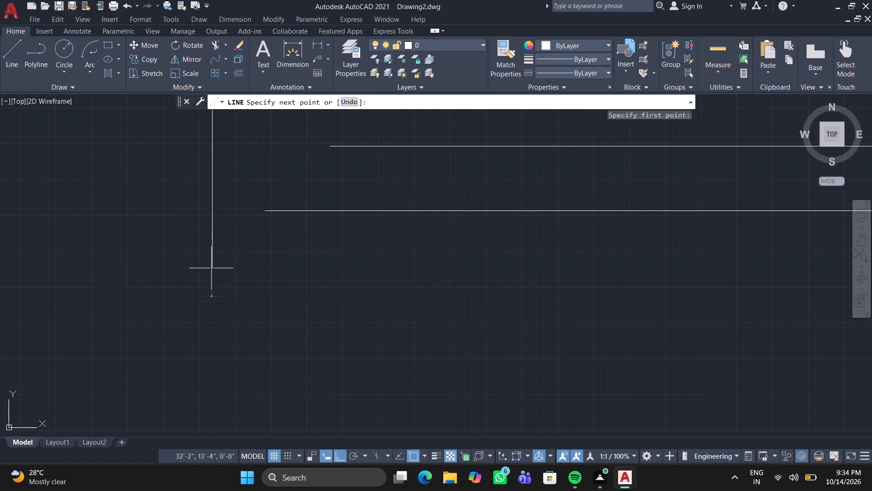
{"action": "key", "text": "space"}
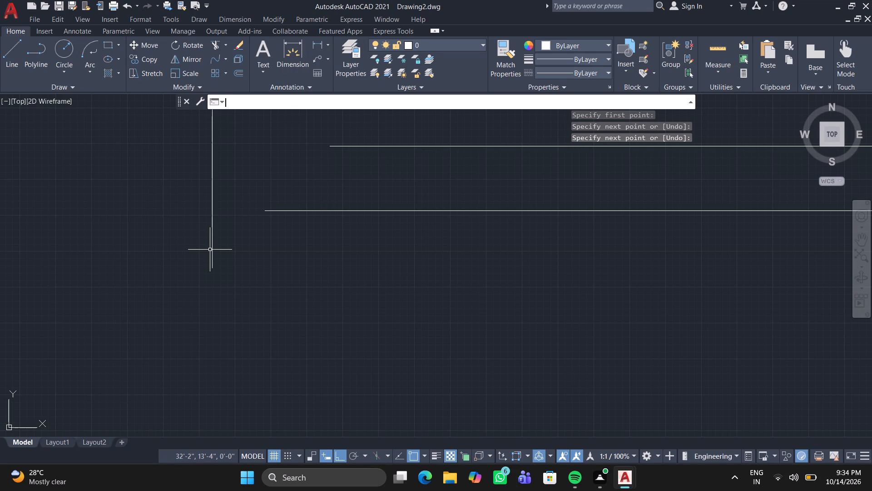
Draw a line from the lower horizontal partition line's west end to the extended vertical partition line.
{"action": "left_click", "coordinate": [276, 210]}
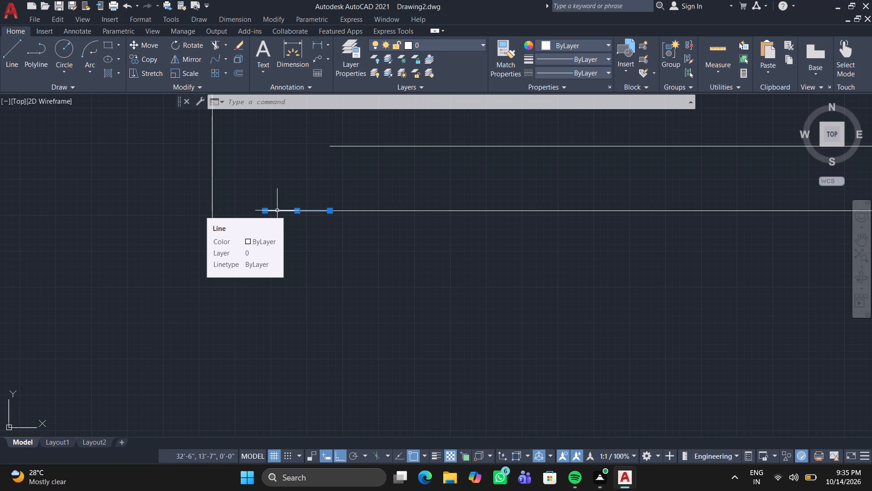
{"action": "left_click", "coordinate": [10, 40]}
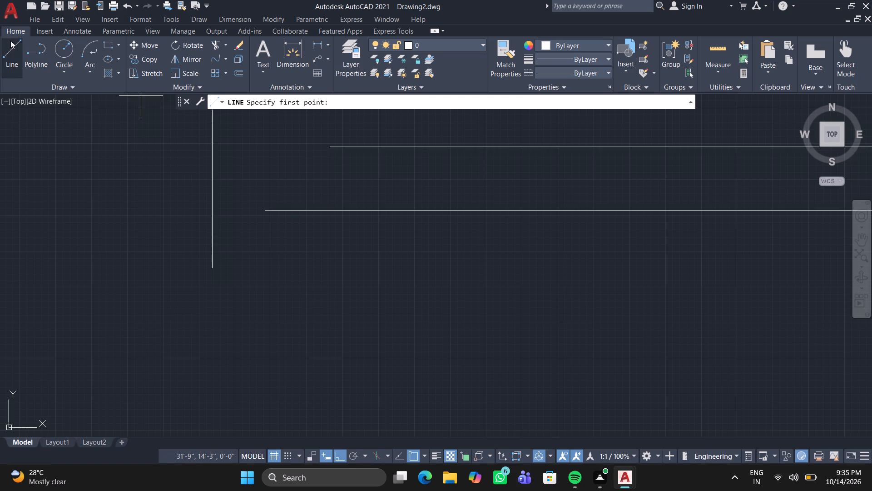
{"action": "left_click", "coordinate": [264, 214]}
{"action": "left_click", "coordinate": [209, 215]}
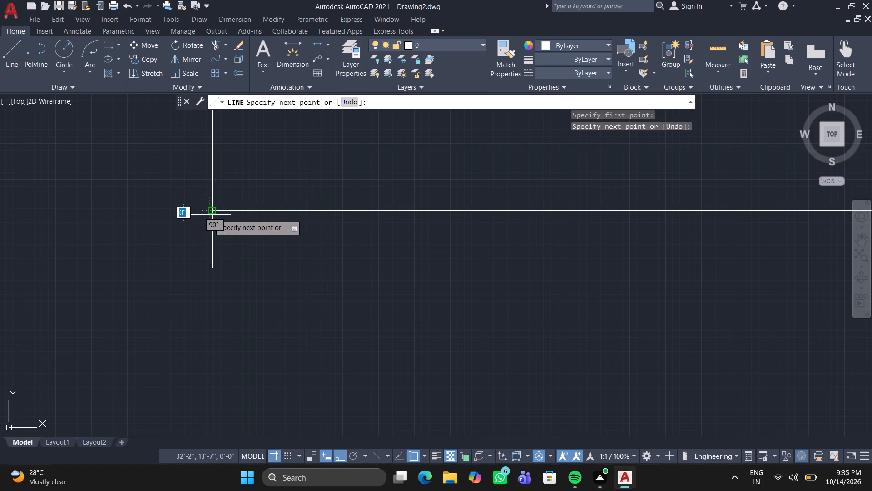
{"action": "key", "text": "Return"}
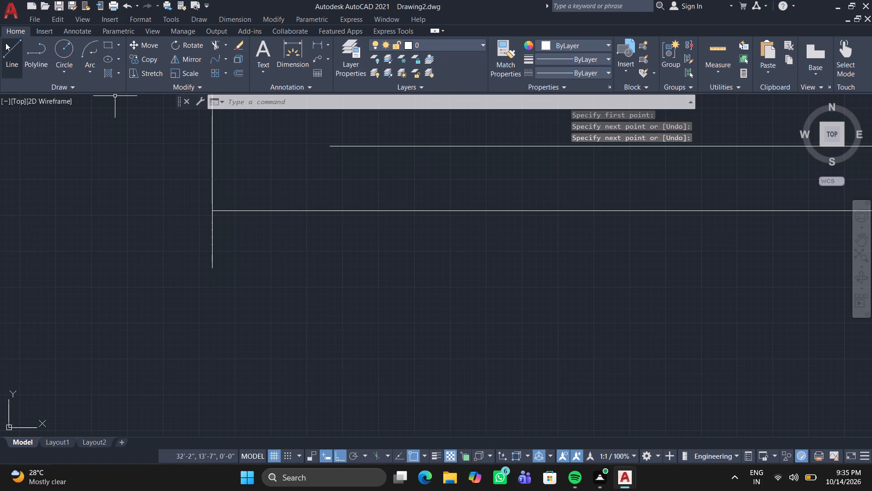
Draw a line extending the upper horizontal partition line about 1'-1" west, past the outer vertical partition line.
{"action": "left_click", "coordinate": [16, 44]}
{"action": "middle_click_drag", "start_coordinate": [222, 168], "coordinate": [210, 292]}
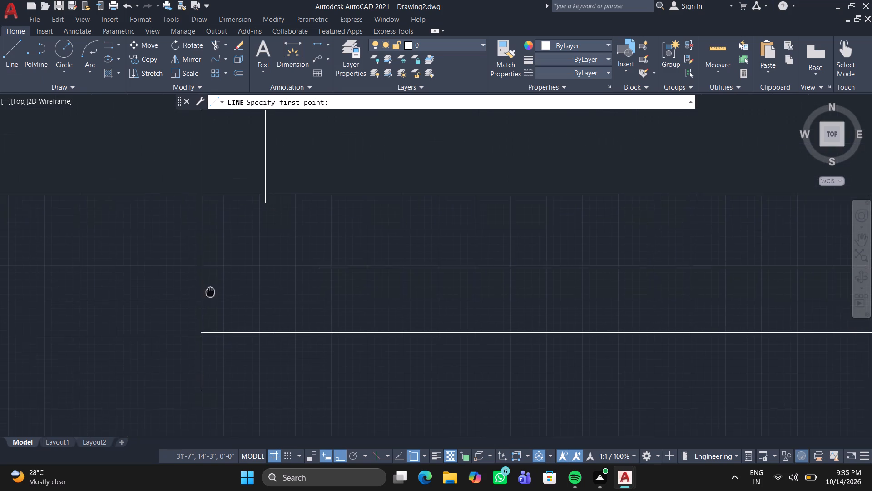
{"action": "middle_click_drag", "start_coordinate": [210, 292], "coordinate": [209, 296]}
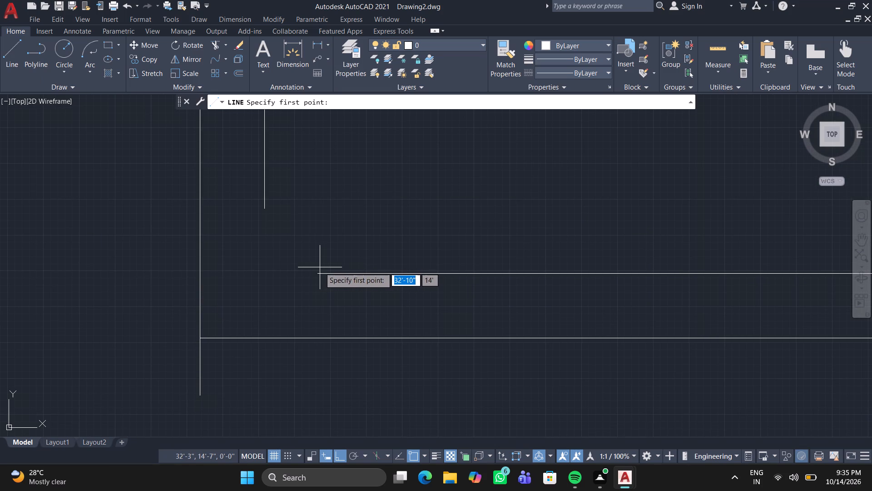
{"action": "left_click", "coordinate": [319, 272]}
{"action": "left_click", "coordinate": [125, 252]}
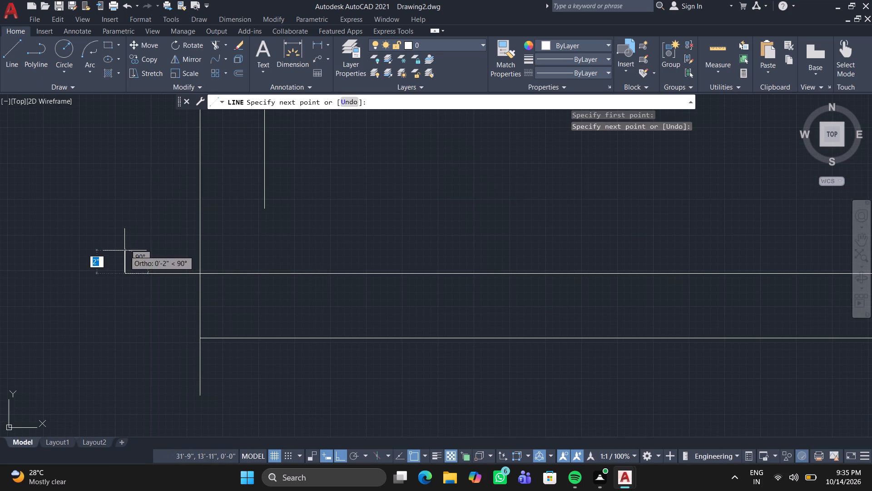
{"action": "key", "text": "Return"}
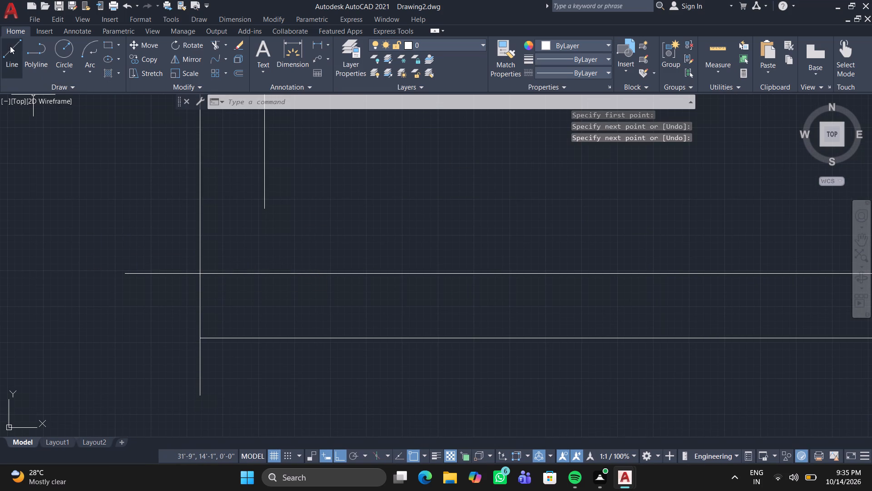
Draw a line extending the small room's inner west wall line south to the upper horizontal partition line.
{"action": "left_click", "coordinate": [10, 46]}
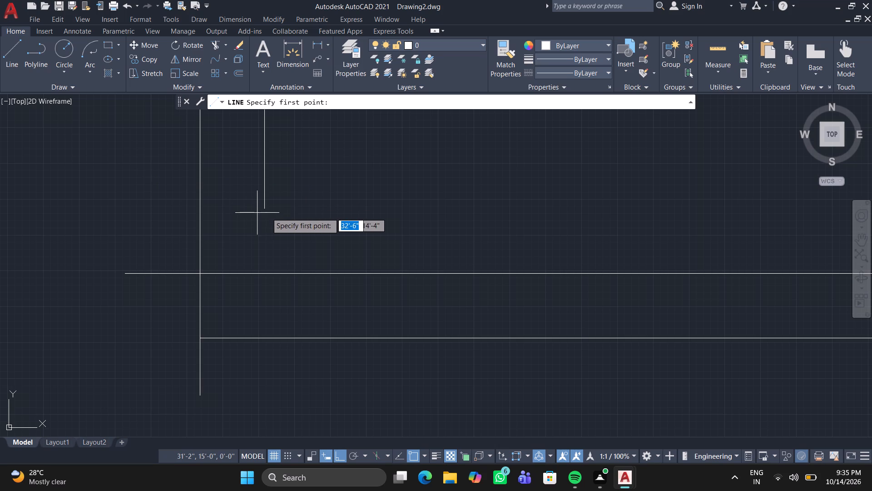
{"action": "left_click", "coordinate": [262, 210]}
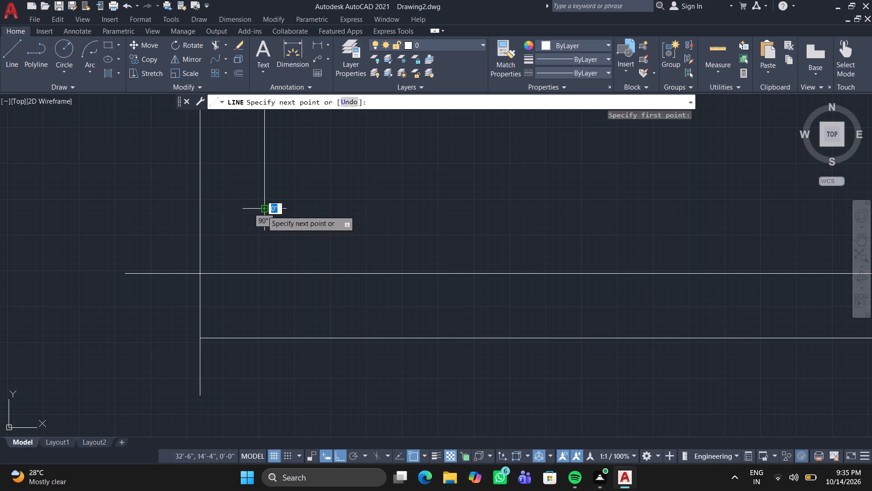
{"action": "left_click", "coordinate": [263, 274]}
{"action": "key", "text": "Return"}
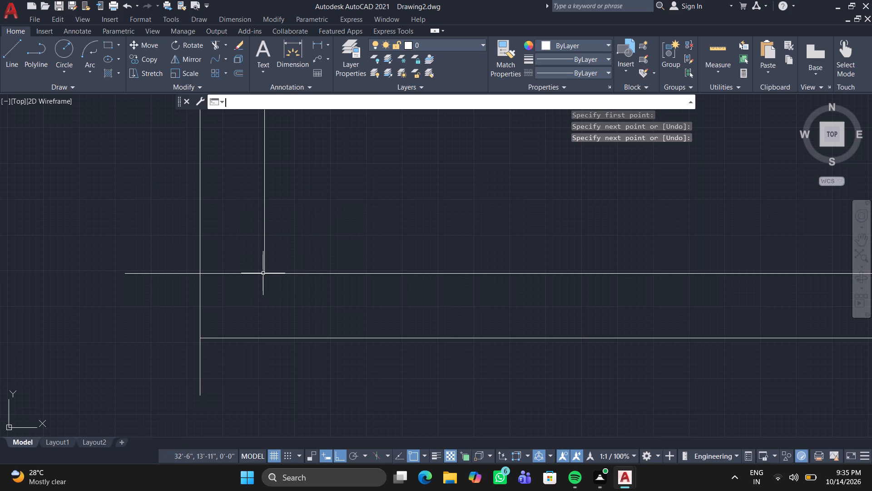
Trim the small room's southwest corner, removing the upper partition line's western overhang and the outer vertical line's tail below the lower partition line.
{"action": "left_click", "coordinate": [215, 45]}
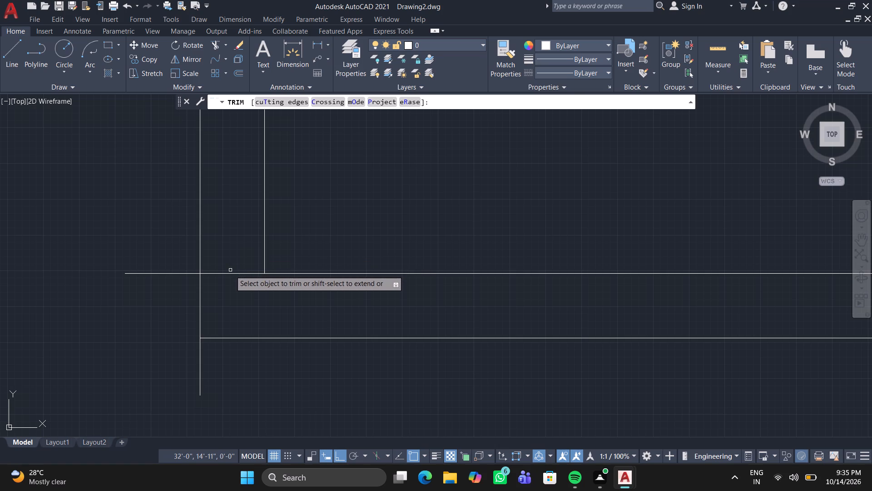
{"action": "left_click", "coordinate": [229, 273]}
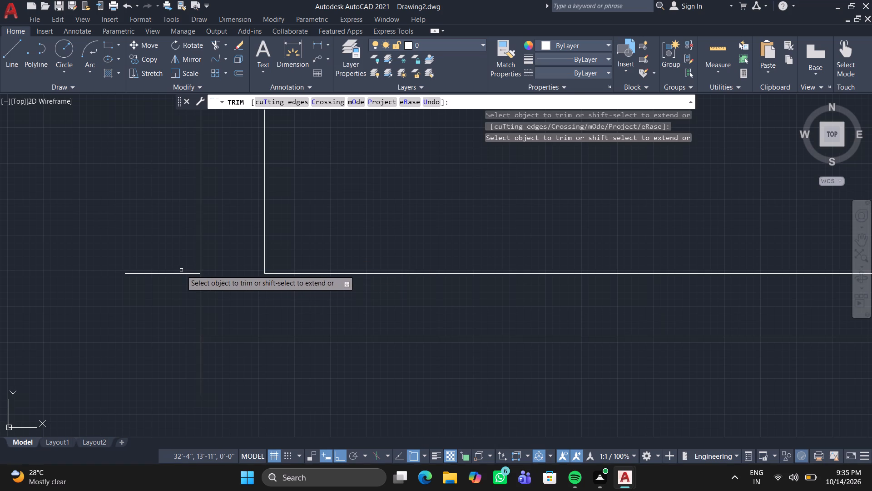
{"action": "left_click", "coordinate": [181, 270]}
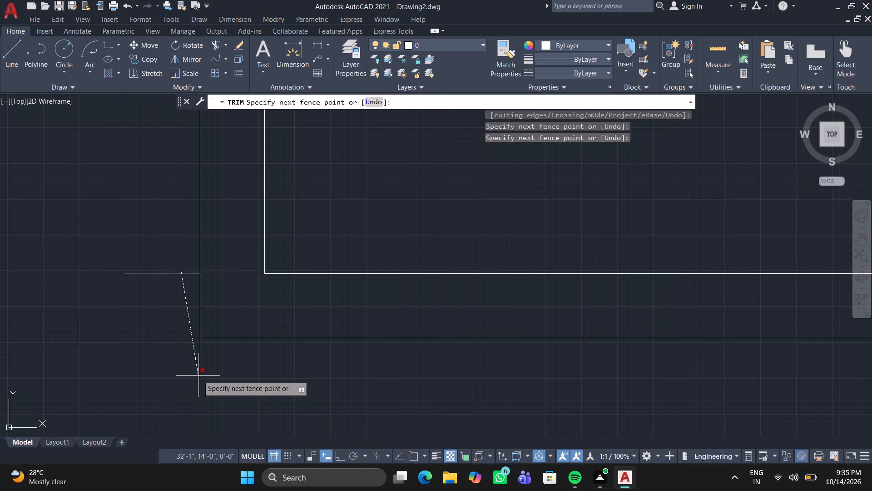
{"action": "left_click", "coordinate": [198, 376]}
{"action": "left_click", "coordinate": [193, 372]}
{"action": "left_click", "coordinate": [248, 375]}
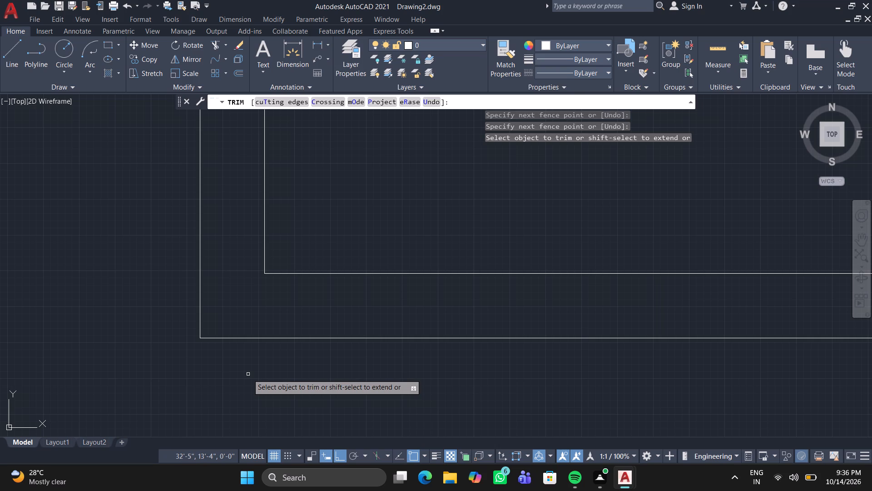
Draw a 9" line extending the small room's inner east wall line south to the lower horizontal partition line.
{"action": "scroll", "coordinate": [249, 374], "scroll_direction": "down", "scroll_amount": 3}
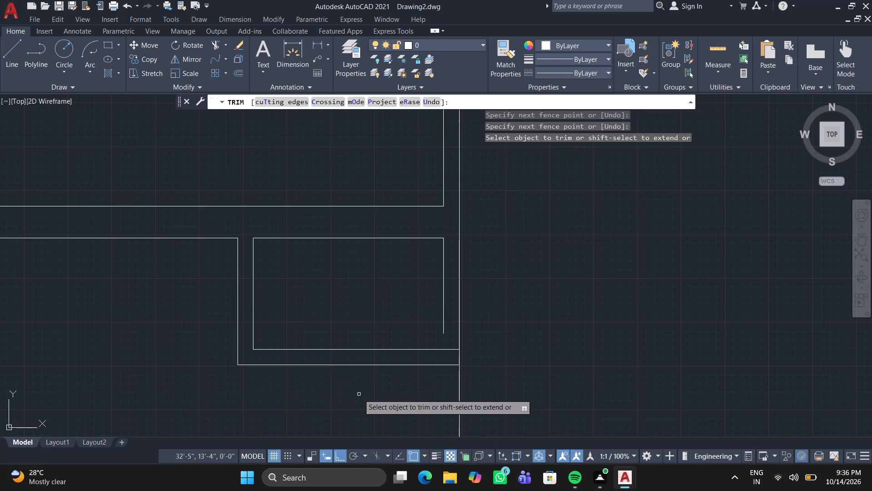
{"action": "key", "text": "space"}
{"action": "type", "text": "L"}
{"action": "key", "text": "Return"}
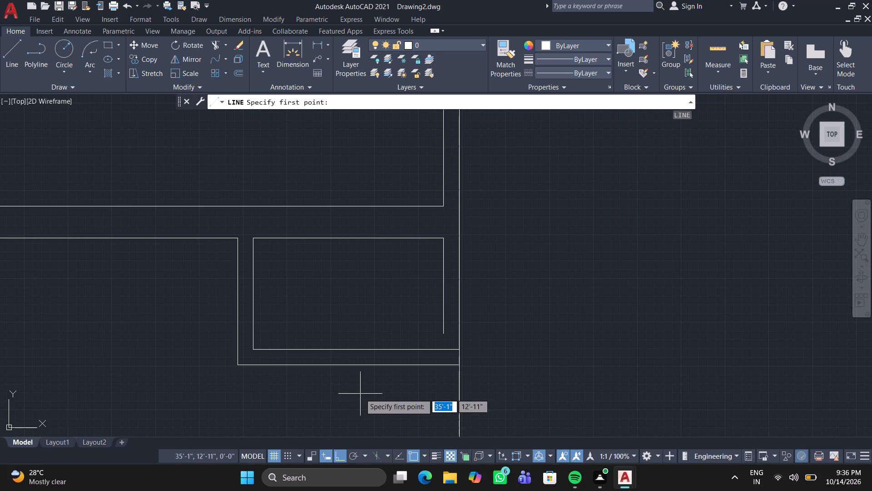
{"action": "left_click", "coordinate": [440, 331]}
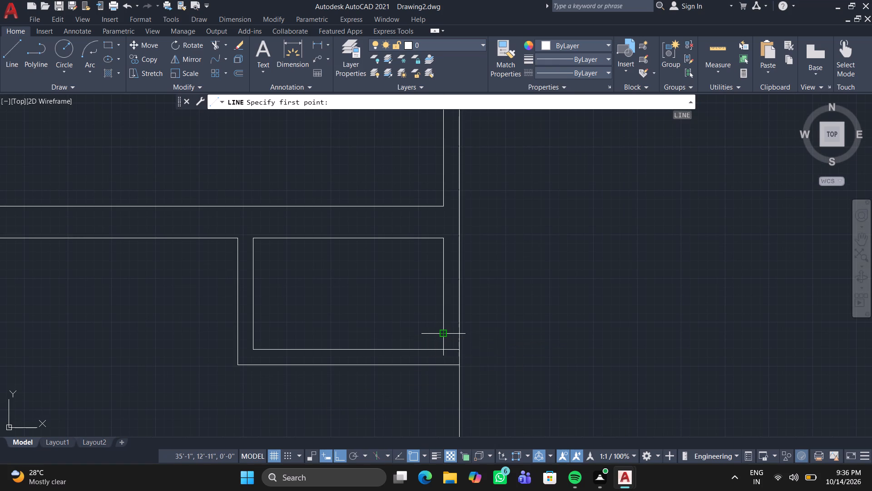
{"action": "left_click", "coordinate": [440, 361]}
{"action": "key", "text": "Return"}
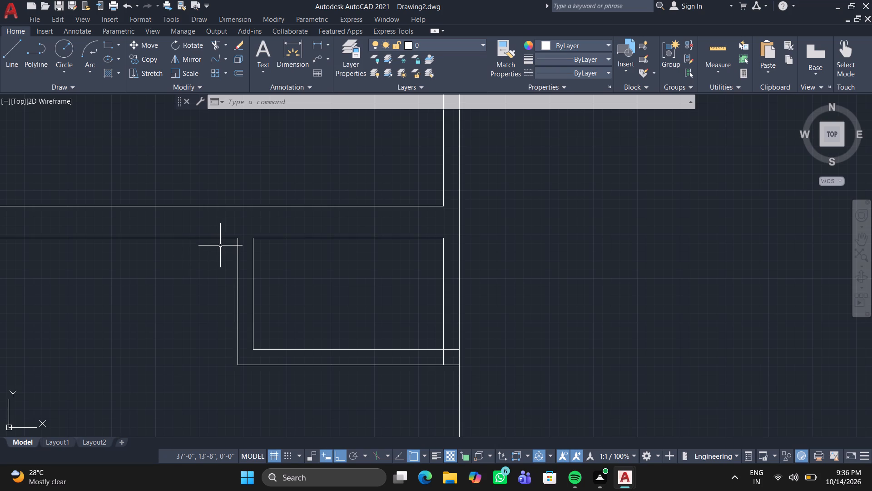
Stretch the small room's outer west partition line north to the upper line of the horizontal wall.
{"action": "scroll", "coordinate": [215, 245], "scroll_direction": "down", "scroll_amount": 2}
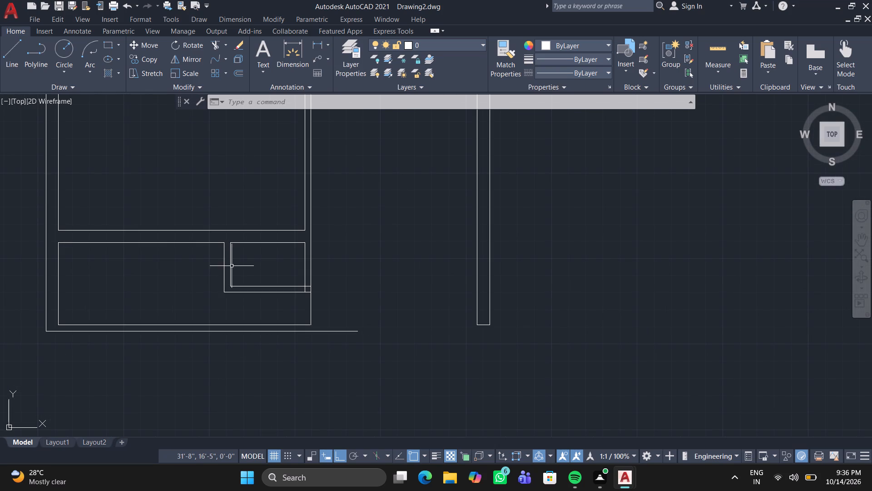
{"action": "scroll", "coordinate": [223, 250], "scroll_direction": "up", "scroll_amount": 3}
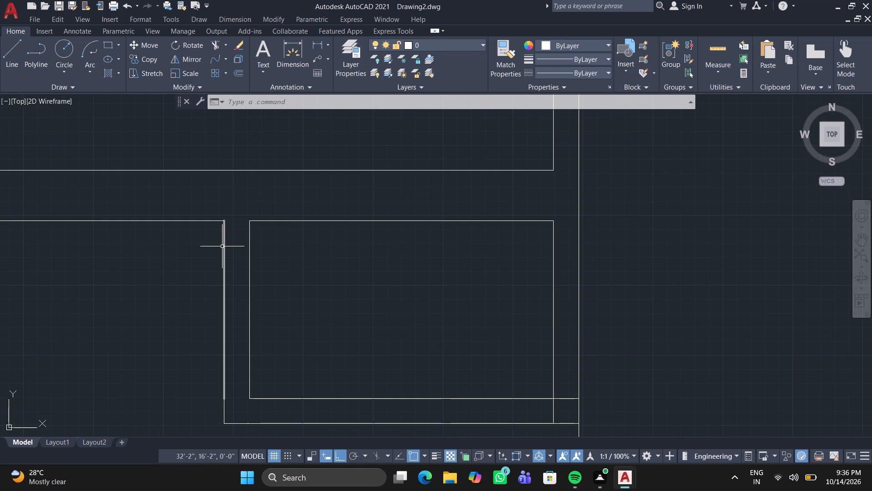
{"action": "left_click", "coordinate": [222, 239]}
{"action": "left_click", "coordinate": [223, 230]}
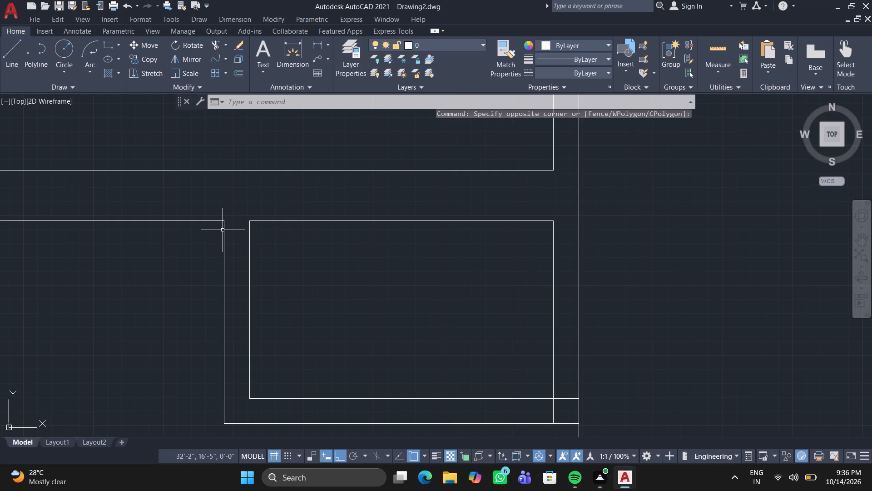
{"action": "left_click", "coordinate": [223, 230]}
{"action": "left_click", "coordinate": [223, 220]}
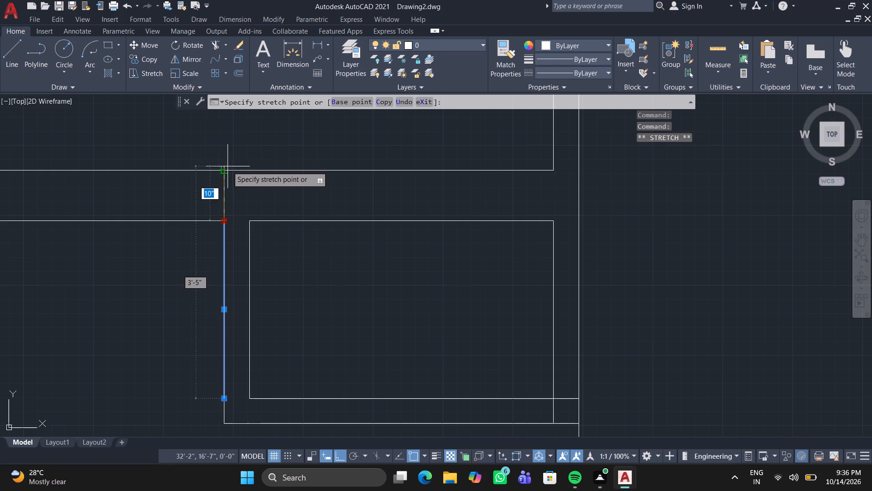
{"action": "left_click", "coordinate": [223, 169]}
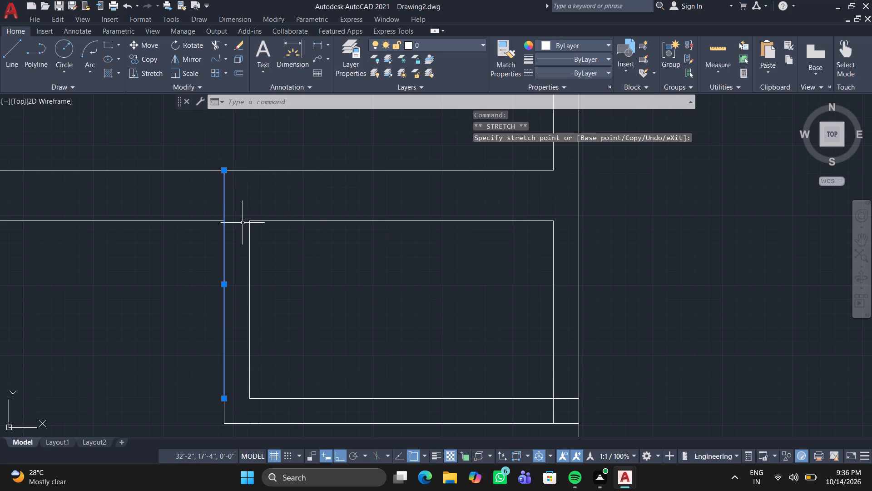
Stretch the small room's inner west partition line 9" north to the upper line of the horizontal wall.
{"action": "left_click", "coordinate": [249, 228]}
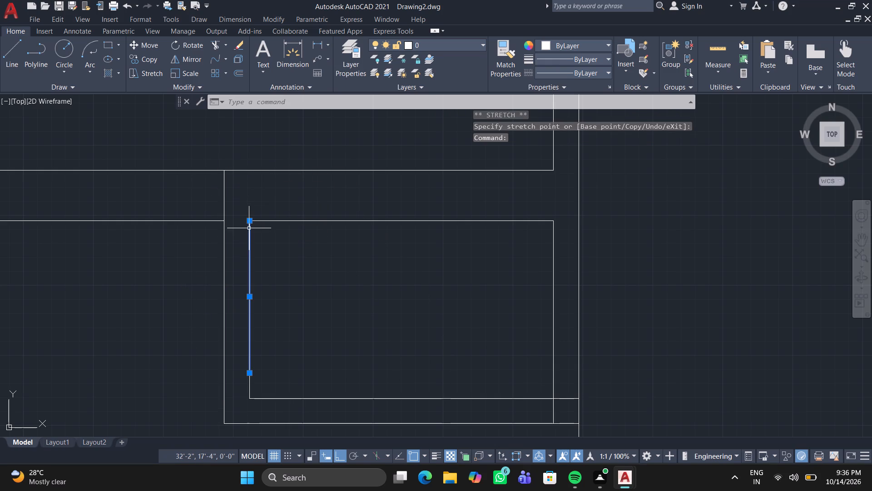
{"action": "left_click", "coordinate": [249, 222]}
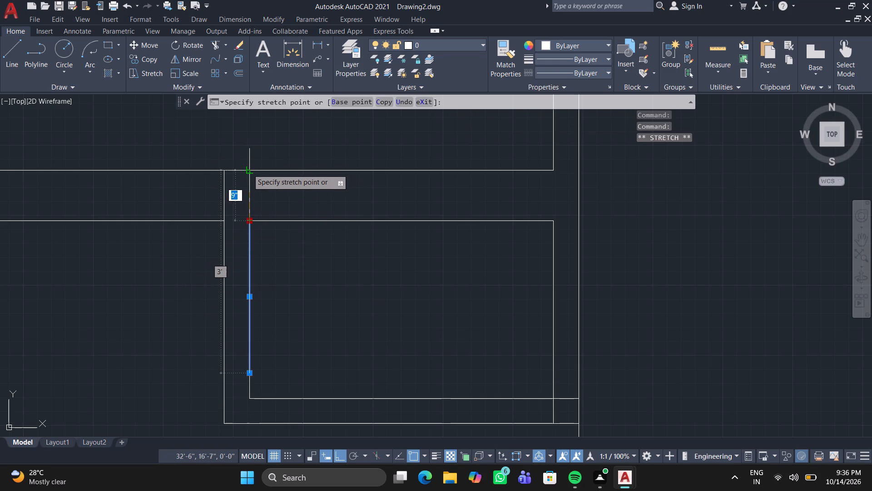
{"action": "left_click", "coordinate": [247, 171]}
{"action": "key", "text": "Escape"}
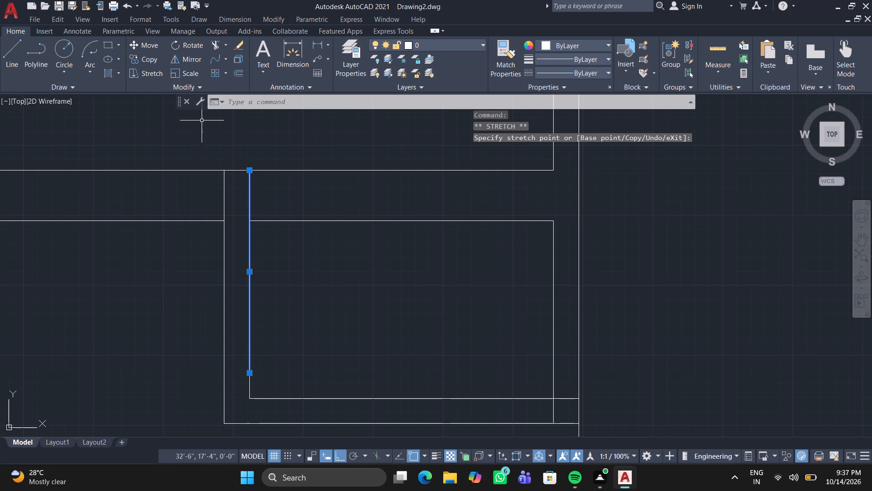
{"action": "key", "text": "Escape"}
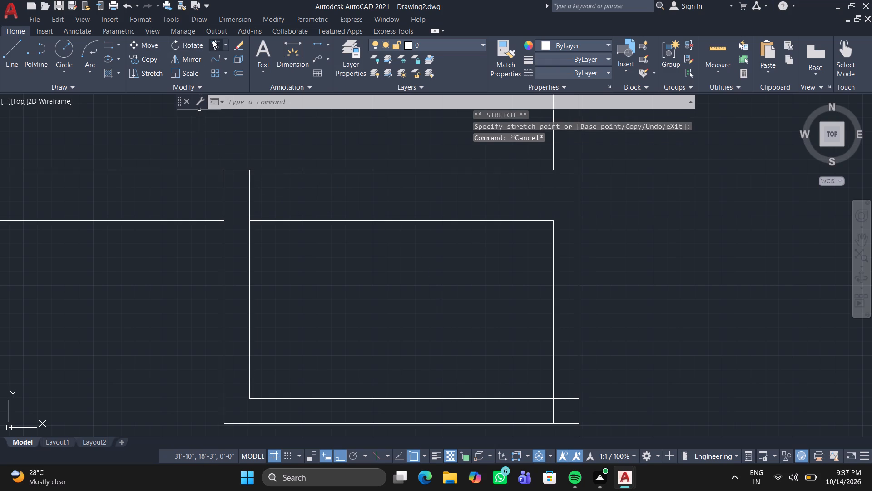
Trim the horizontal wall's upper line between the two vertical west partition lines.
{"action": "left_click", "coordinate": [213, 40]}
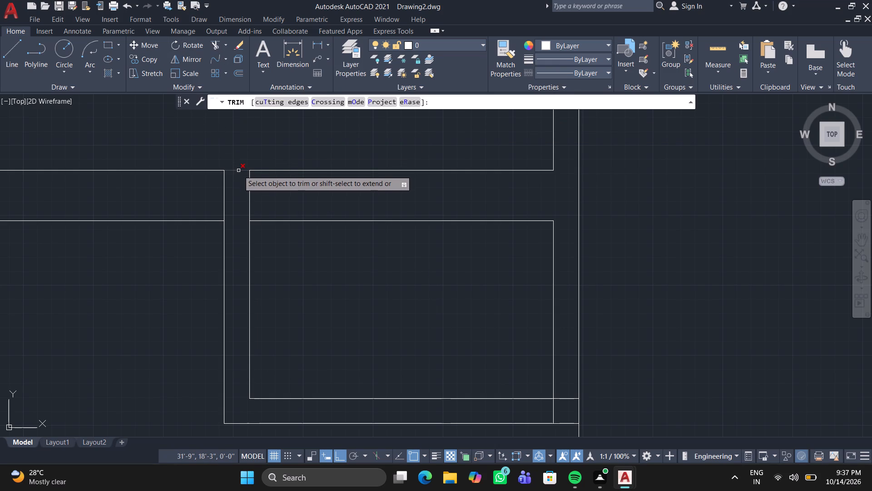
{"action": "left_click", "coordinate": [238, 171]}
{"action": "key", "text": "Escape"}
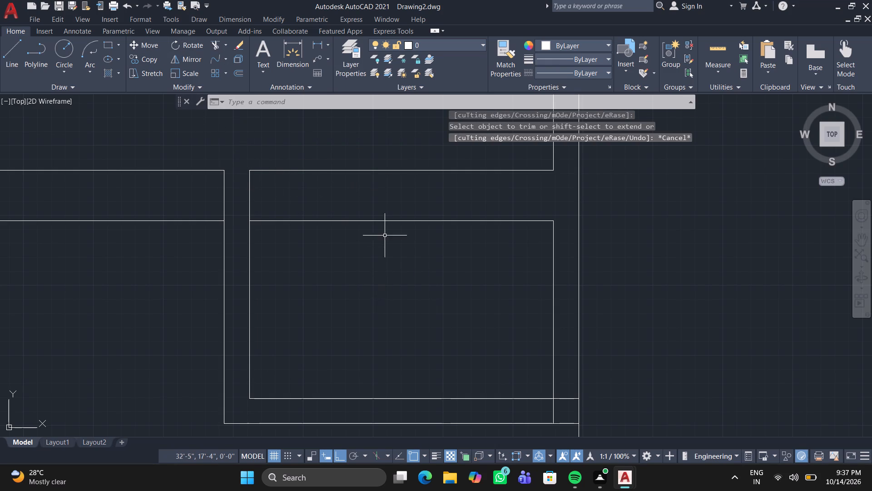
Erase the small room's inner north line, which continues the horizontal wall's lower line.
{"action": "left_click", "coordinate": [391, 220]}
{"action": "key", "text": "Delete"}
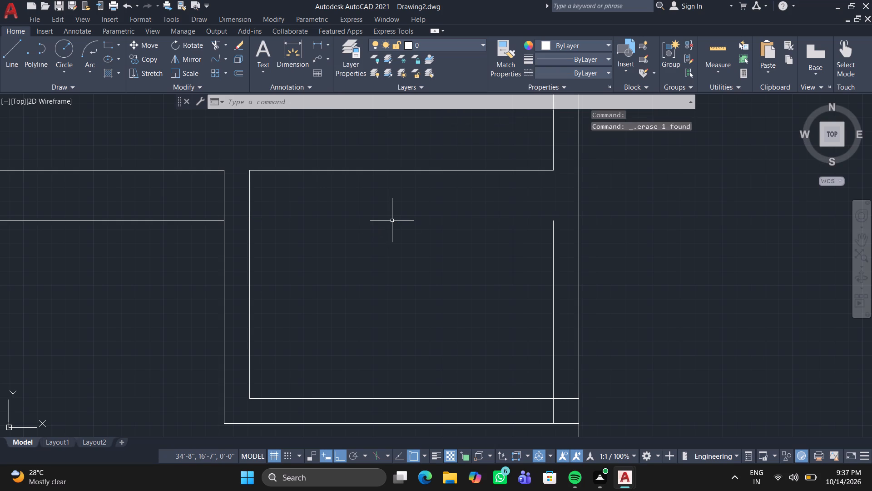
Stretch the small room's inner east wall line north to the upper line of the horizontal wall.
{"action": "left_click", "coordinate": [553, 251]}
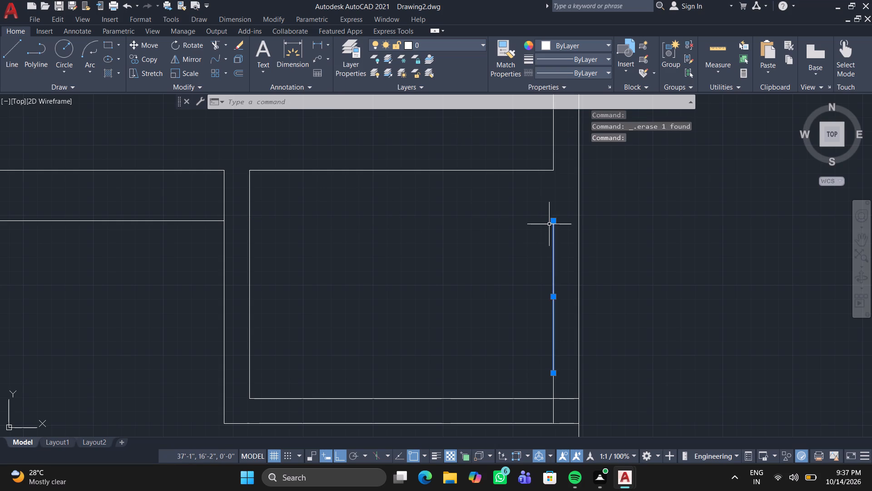
{"action": "left_click", "coordinate": [553, 220]}
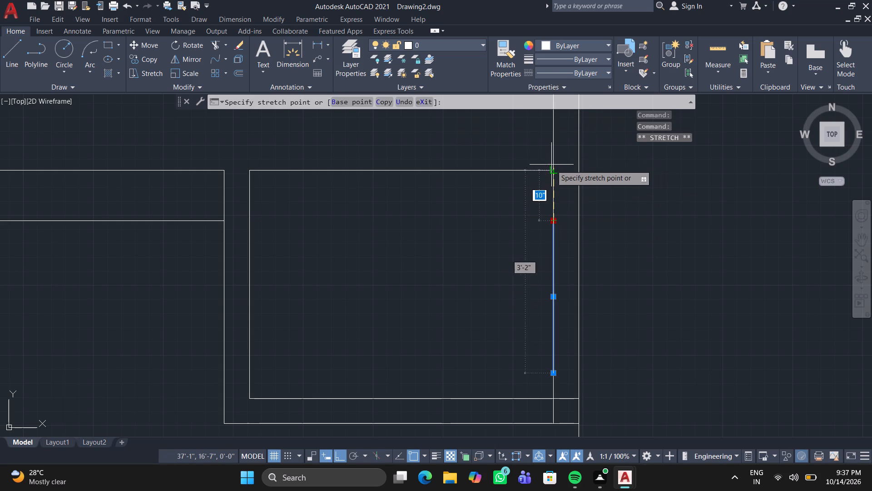
{"action": "left_click", "coordinate": [550, 168]}
{"action": "key", "text": "Escape"}
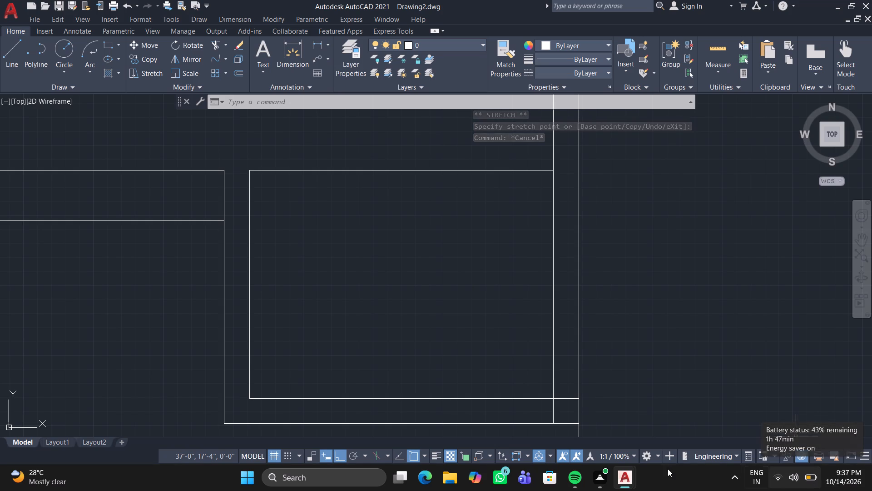
Trim the small room's southeast corner, removing the inner south line's eastern overhang and the inner east line's tail below it.
{"action": "left_click", "coordinate": [215, 42]}
{"action": "scroll", "coordinate": [399, 301], "scroll_direction": "down", "scroll_amount": 2}
{"action": "middle_click_drag", "start_coordinate": [398, 301], "coordinate": [365, 230]}
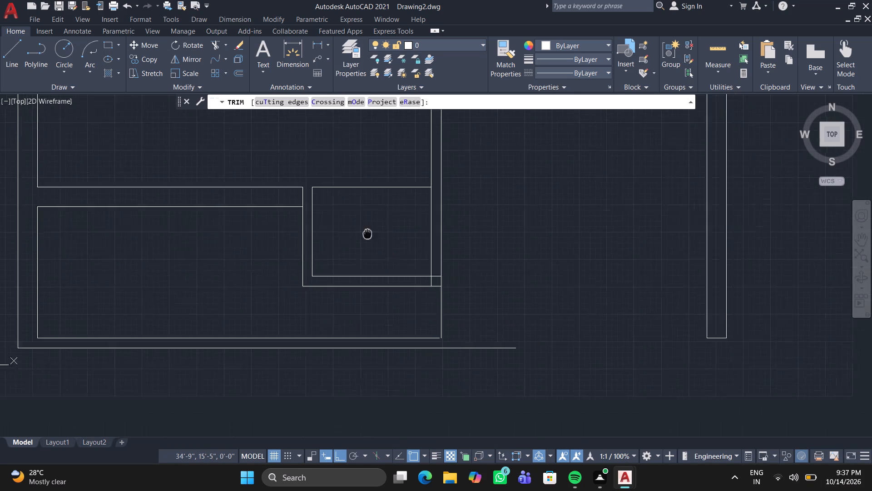
{"action": "middle_click_drag", "start_coordinate": [365, 230], "coordinate": [353, 205]}
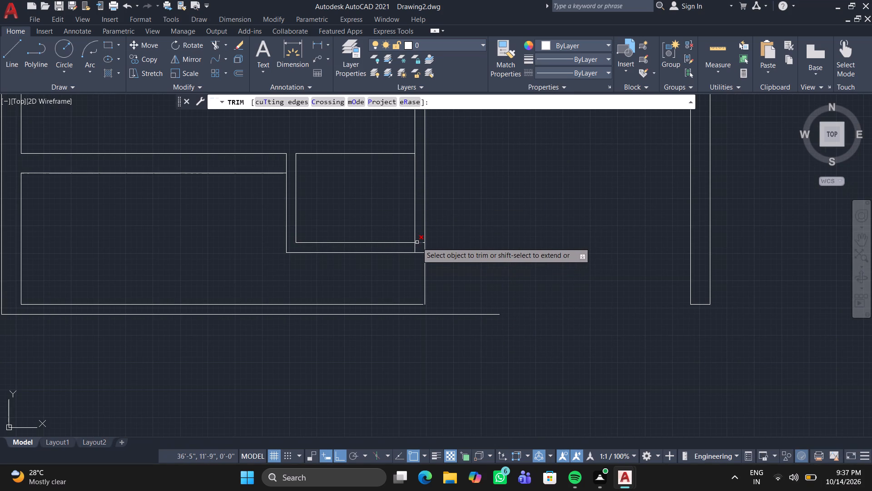
{"action": "scroll", "coordinate": [417, 242], "scroll_direction": "up", "scroll_amount": 4}
{"action": "left_click_drag", "start_coordinate": [420, 230], "coordinate": [421, 241]}
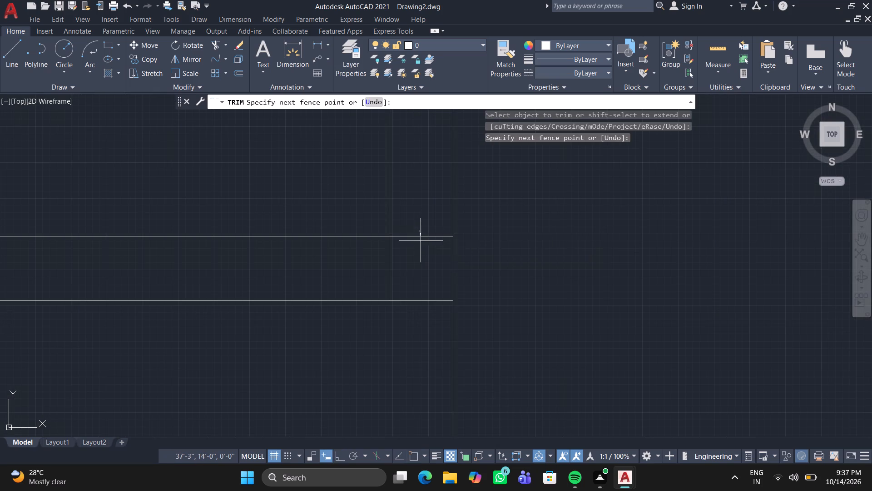
{"action": "left_click_drag", "start_coordinate": [421, 241], "coordinate": [378, 262]}
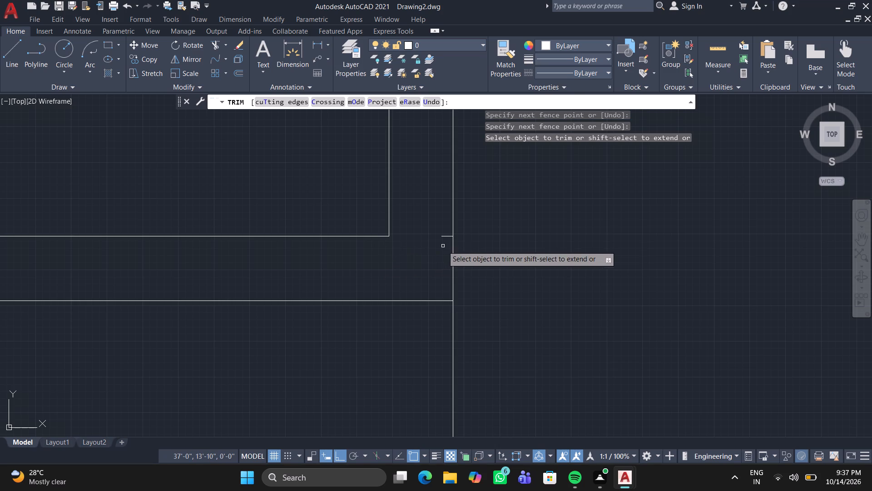
{"action": "scroll", "coordinate": [448, 236], "scroll_direction": "up", "scroll_amount": 2}
{"action": "left_click", "coordinate": [448, 236]}
Trim away the horizontal line across the small room's north side, opening it to the room above.
{"action": "scroll", "coordinate": [343, 292], "scroll_direction": "down", "scroll_amount": 4}
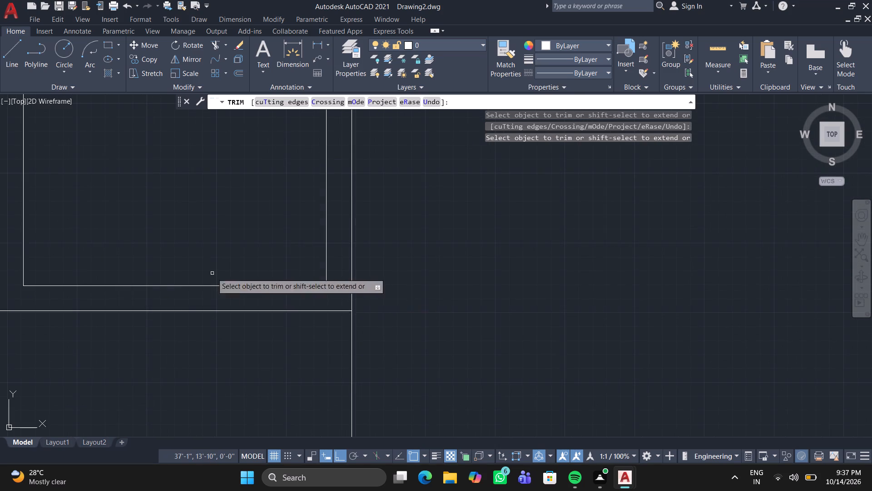
{"action": "scroll", "coordinate": [183, 250], "scroll_direction": "down", "scroll_amount": 1}
{"action": "middle_click_drag", "start_coordinate": [173, 234], "coordinate": [450, 328]}
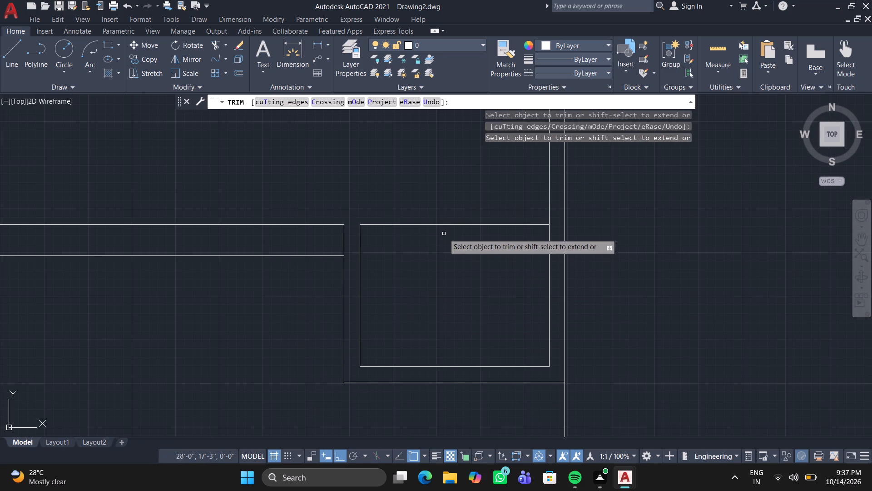
{"action": "left_click", "coordinate": [447, 225]}
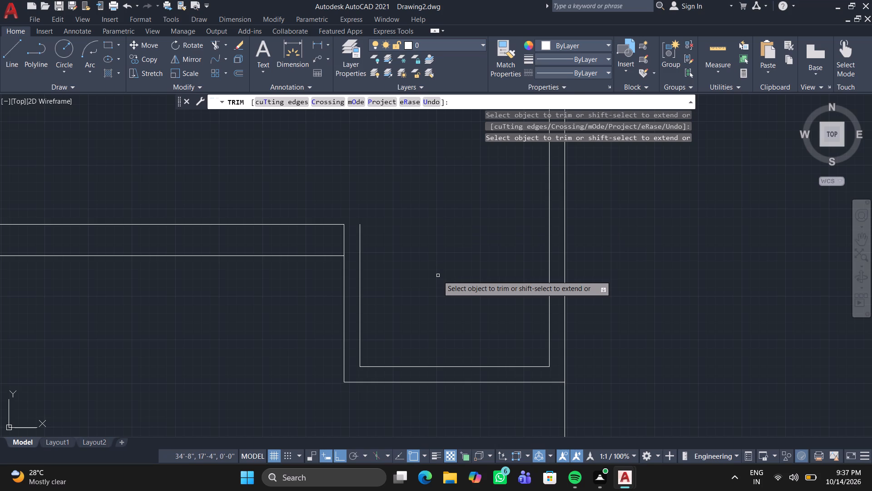
{"action": "key", "text": "Escape"}
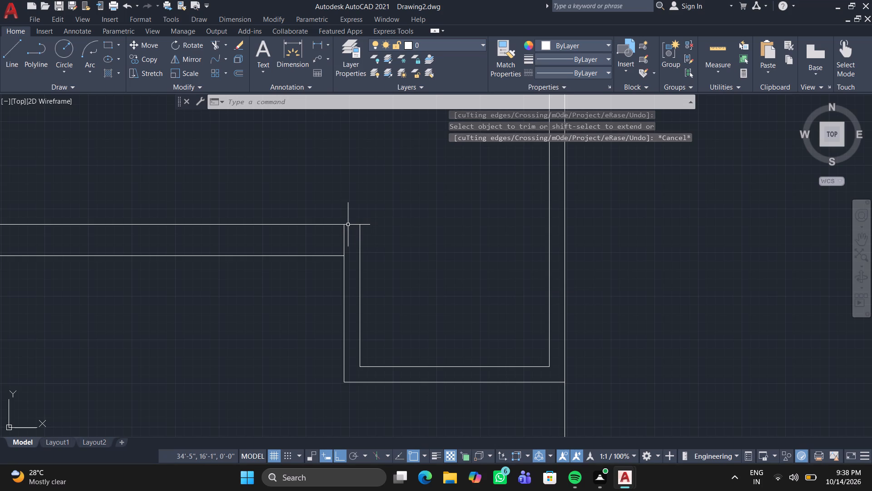
Draw a short line from the horizontal wall's upper east end to the top of the small room's inner west partition line.
{"action": "left_click", "coordinate": [334, 225]}
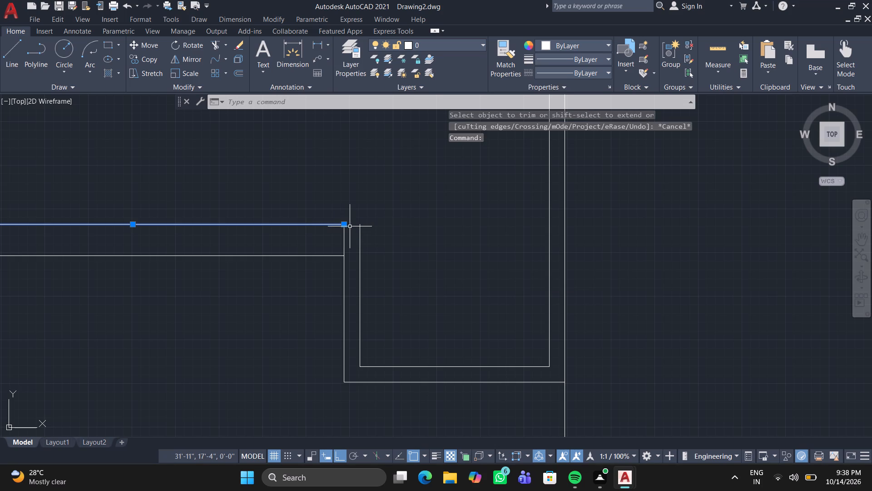
{"action": "left_click", "coordinate": [350, 226]}
{"action": "left_click", "coordinate": [344, 225]}
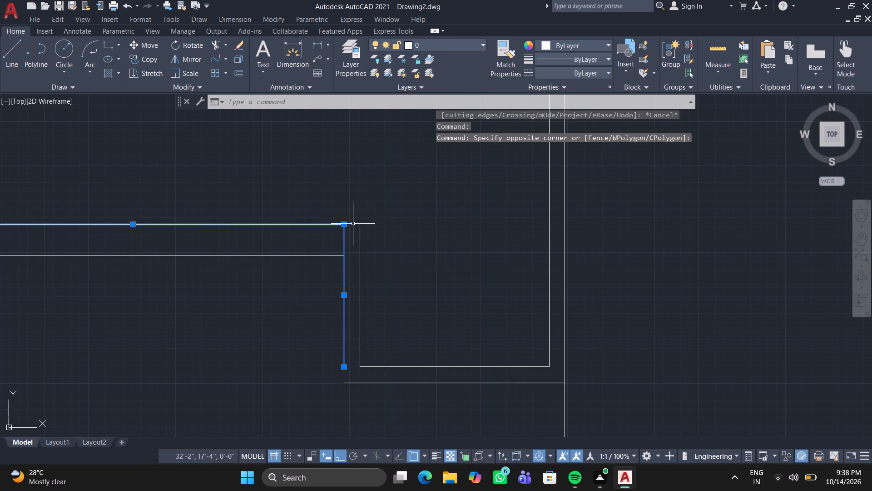
{"action": "left_click", "coordinate": [13, 45]}
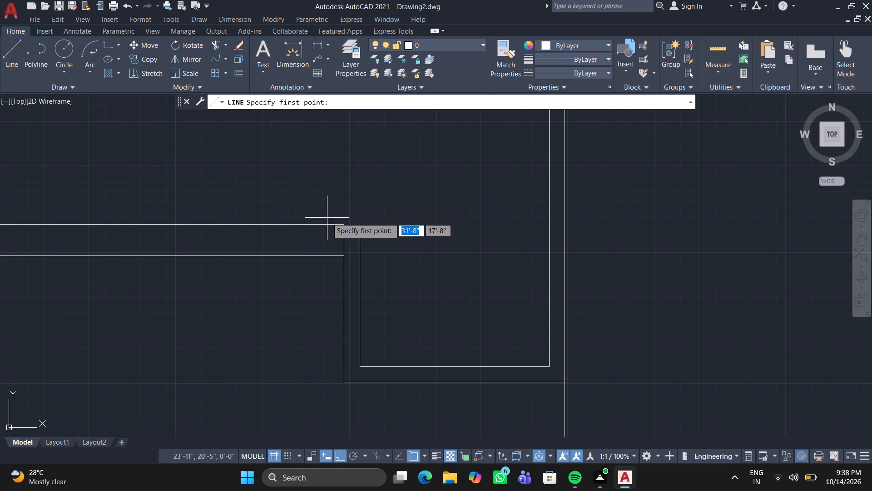
{"action": "left_click", "coordinate": [344, 223]}
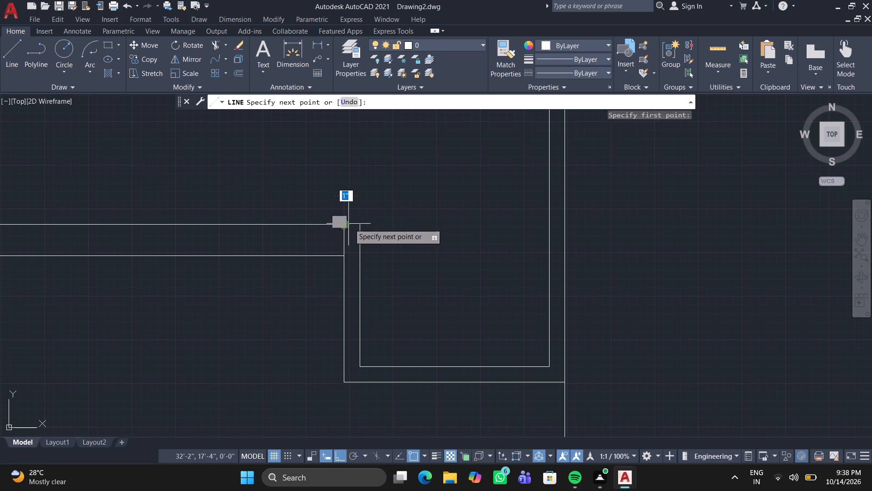
{"action": "left_click", "coordinate": [355, 225]}
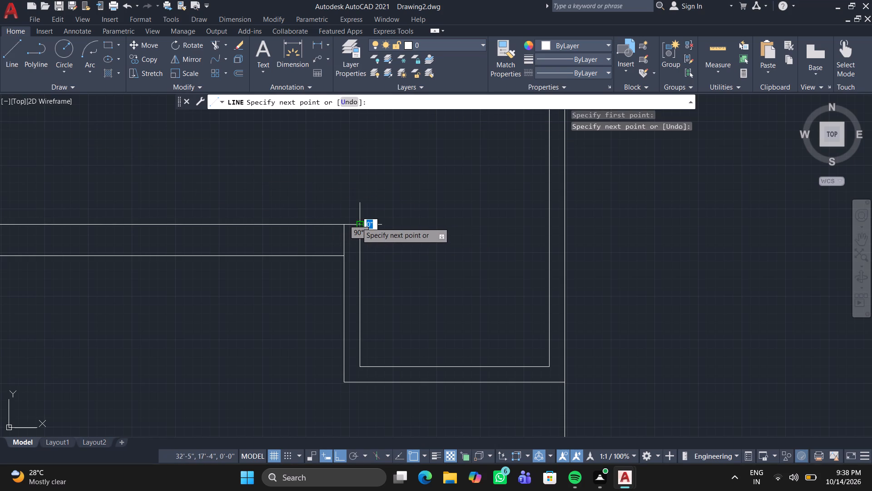
{"action": "key", "text": "Return"}
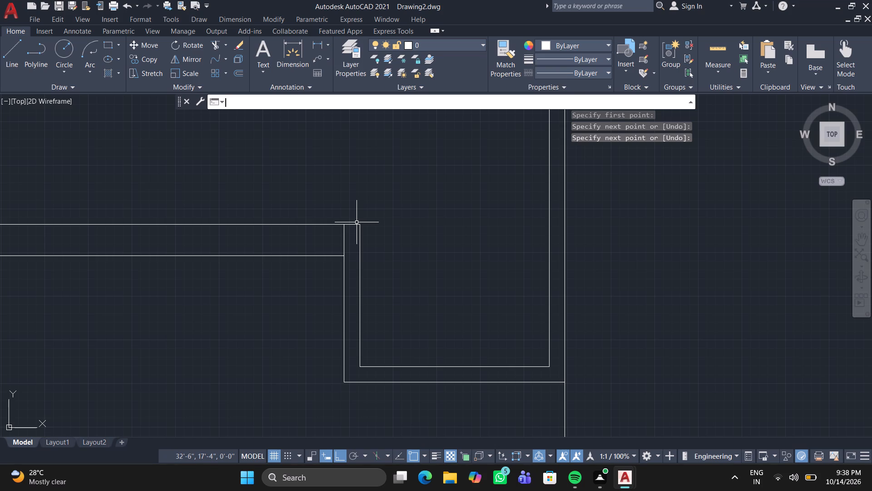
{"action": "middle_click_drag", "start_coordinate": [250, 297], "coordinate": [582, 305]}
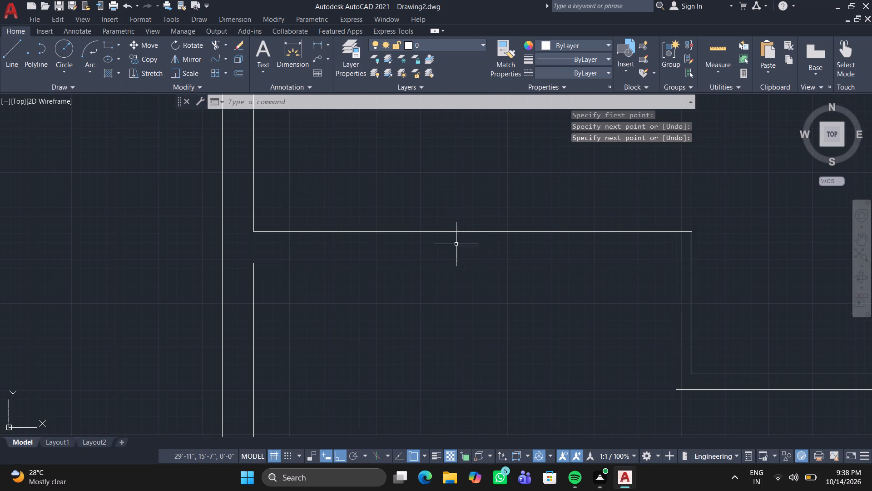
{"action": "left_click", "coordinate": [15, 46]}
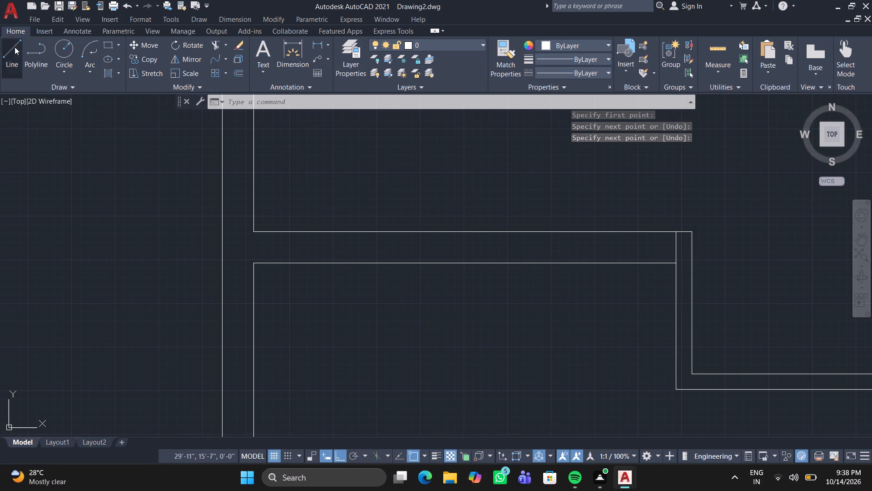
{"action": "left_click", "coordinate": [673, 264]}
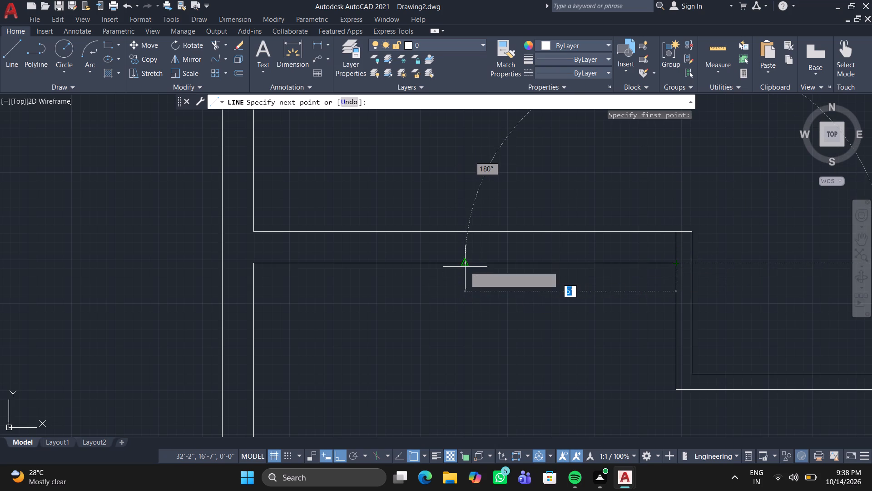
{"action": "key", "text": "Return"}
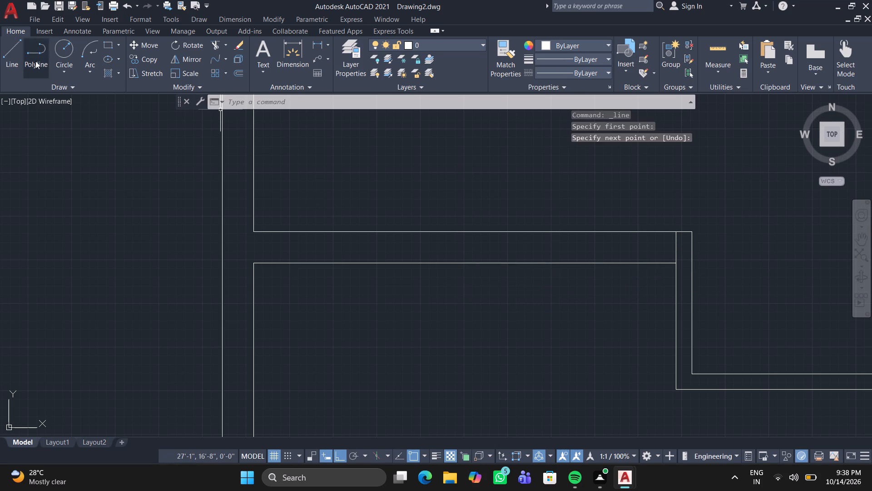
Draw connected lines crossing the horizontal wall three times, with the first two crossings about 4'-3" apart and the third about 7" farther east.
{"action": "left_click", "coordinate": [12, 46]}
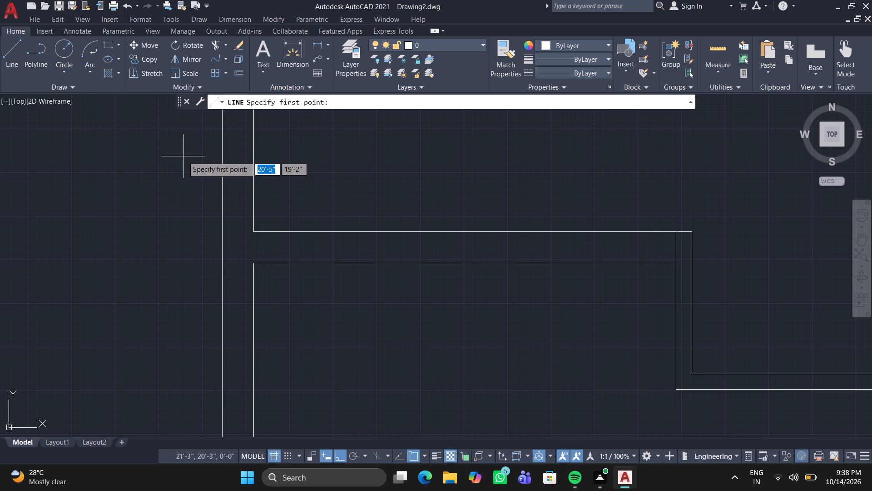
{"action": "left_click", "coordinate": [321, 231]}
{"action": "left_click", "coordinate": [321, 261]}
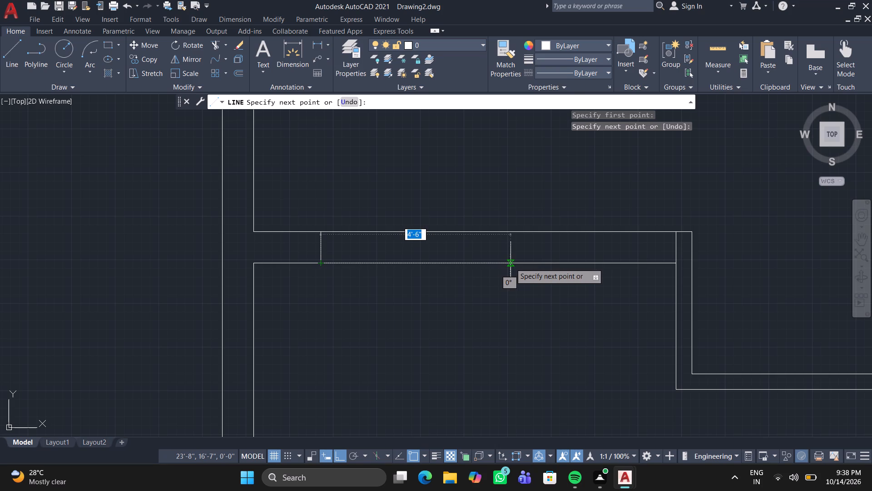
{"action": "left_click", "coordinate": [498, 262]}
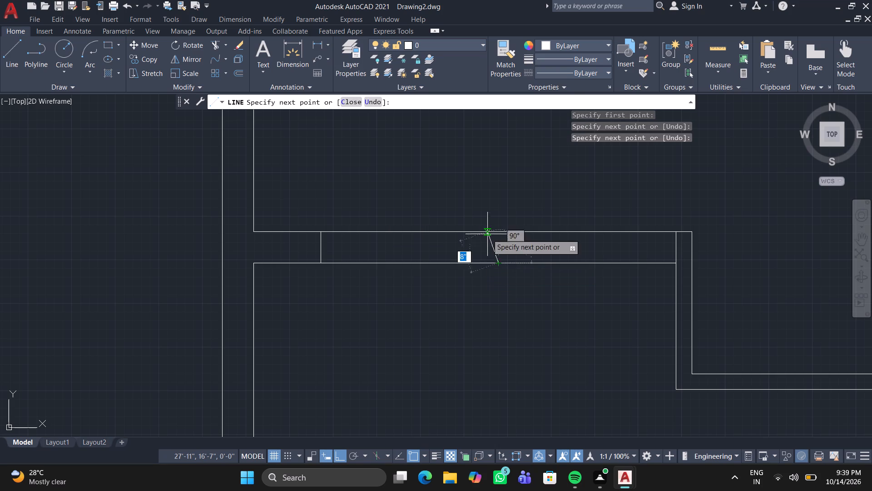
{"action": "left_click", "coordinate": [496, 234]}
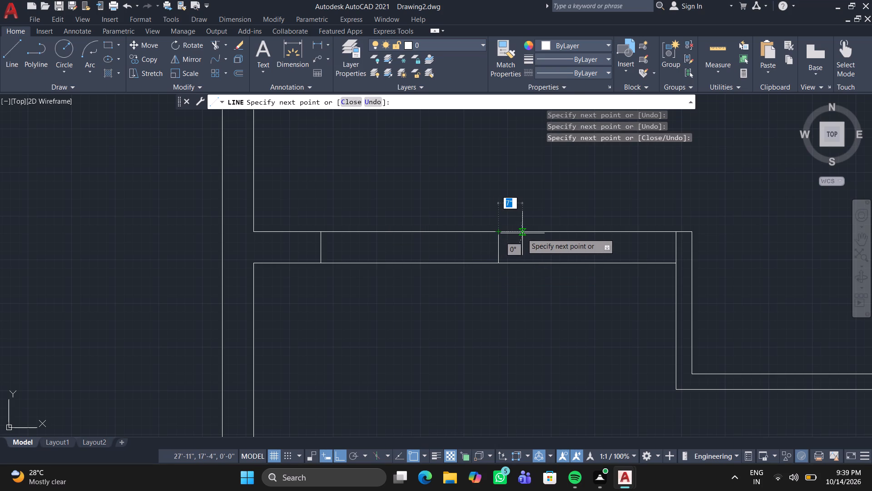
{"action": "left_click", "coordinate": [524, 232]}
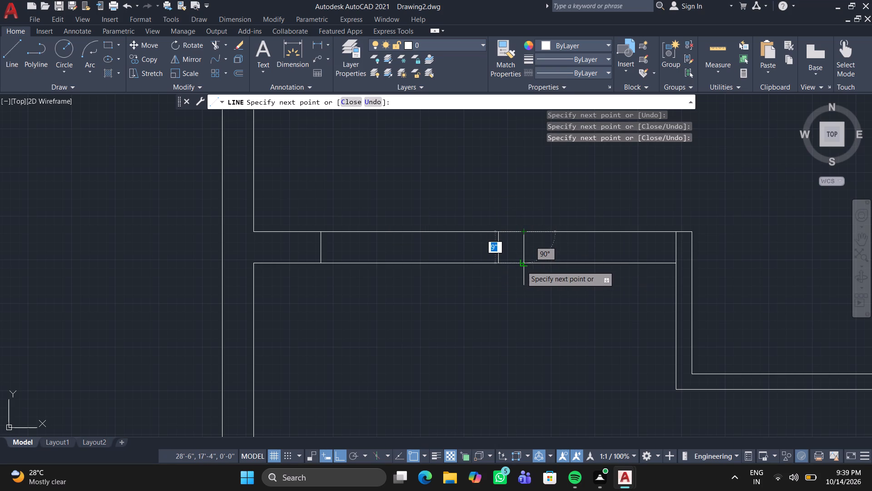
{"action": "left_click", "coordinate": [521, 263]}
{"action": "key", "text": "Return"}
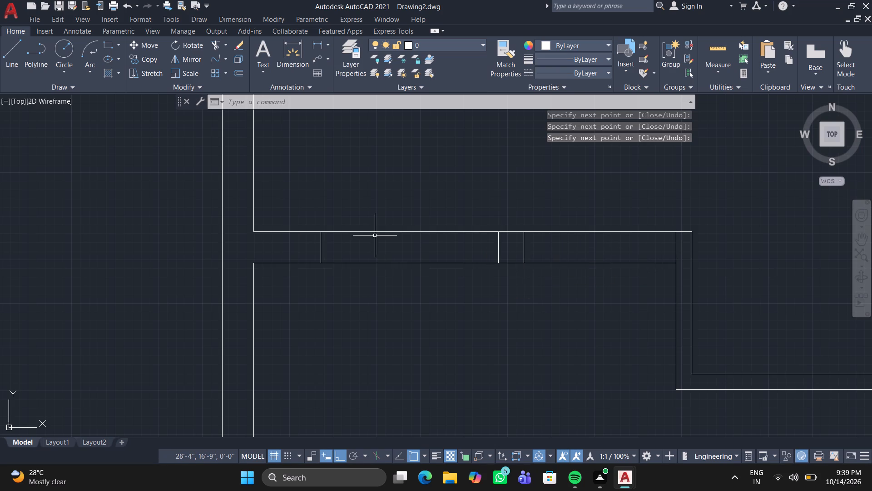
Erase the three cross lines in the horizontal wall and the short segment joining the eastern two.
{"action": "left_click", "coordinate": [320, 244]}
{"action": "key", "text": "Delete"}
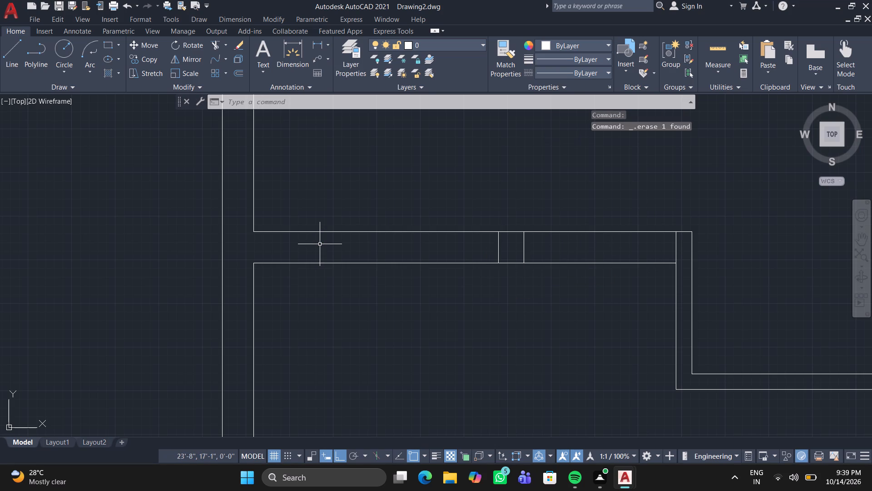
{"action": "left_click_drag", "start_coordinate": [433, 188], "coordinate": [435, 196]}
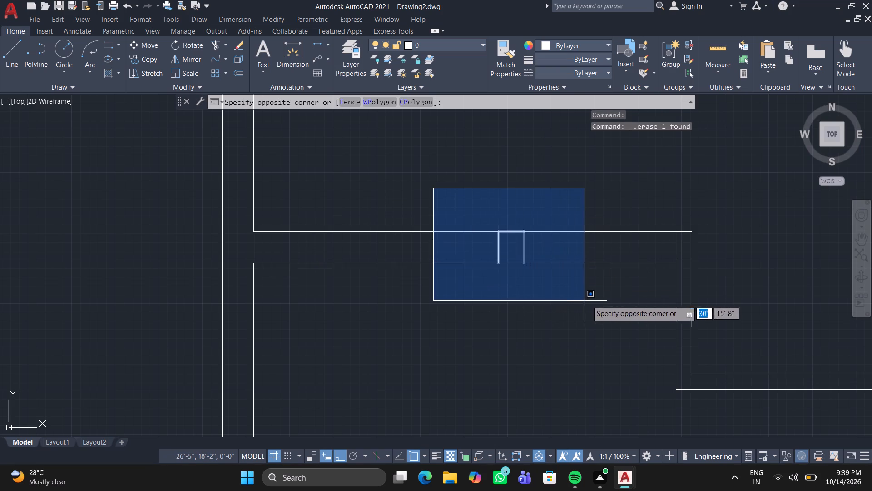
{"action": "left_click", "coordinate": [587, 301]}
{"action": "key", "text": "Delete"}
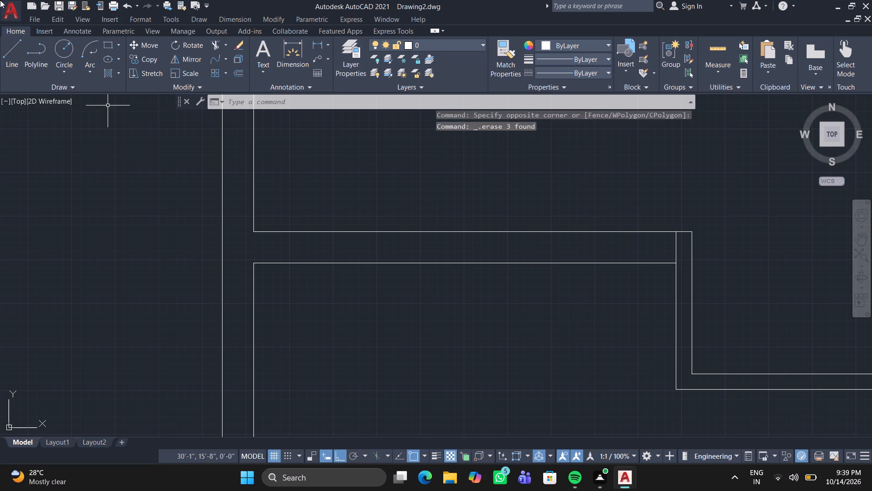
Draw three connected cross lines through the horizontal wall: about 9" from the west wall's inner face, 3'-9" farther east, and another 9" east.
{"action": "left_click", "coordinate": [11, 45]}
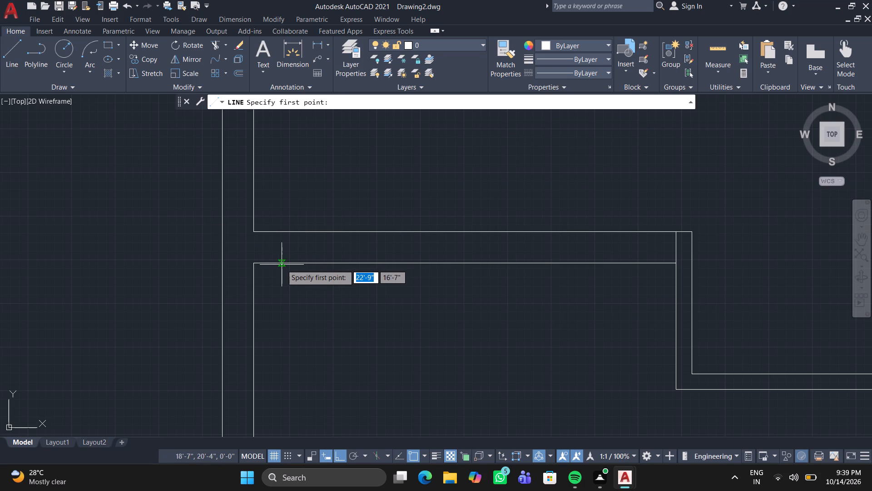
{"action": "left_click_drag", "start_coordinate": [285, 263], "coordinate": [287, 255]}
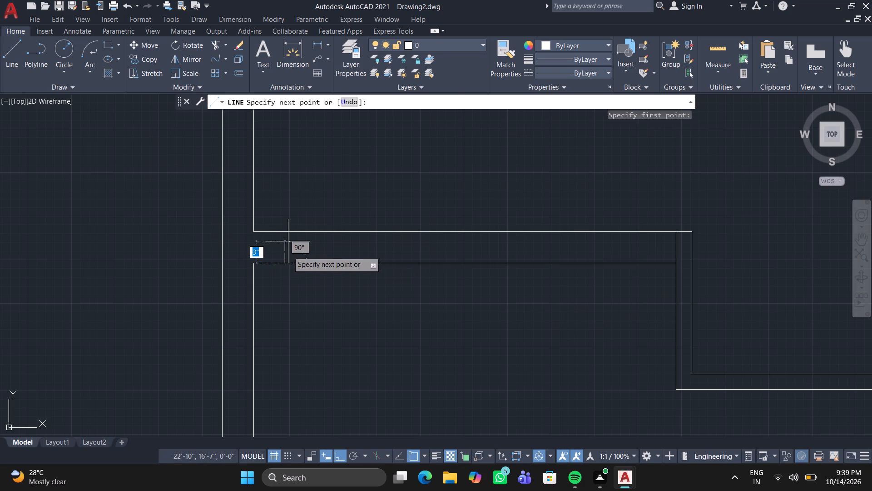
{"action": "left_click", "coordinate": [287, 232]}
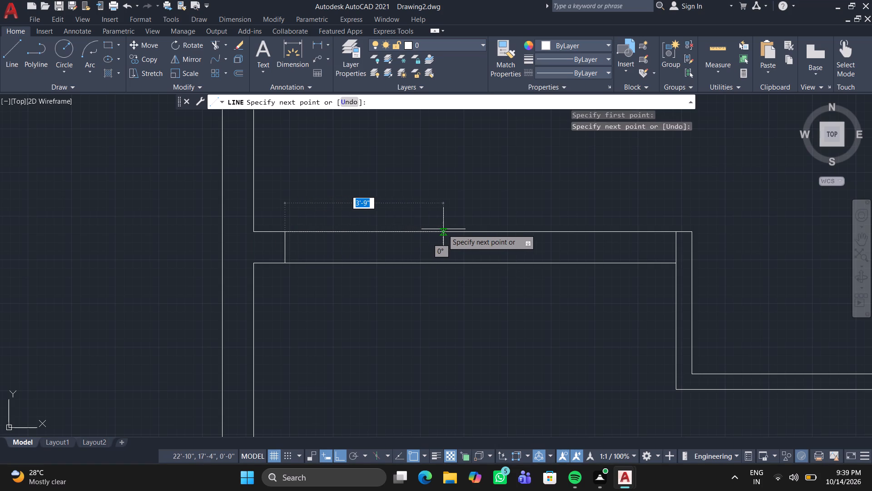
{"action": "left_click", "coordinate": [443, 229]}
{"action": "left_click", "coordinate": [445, 261]}
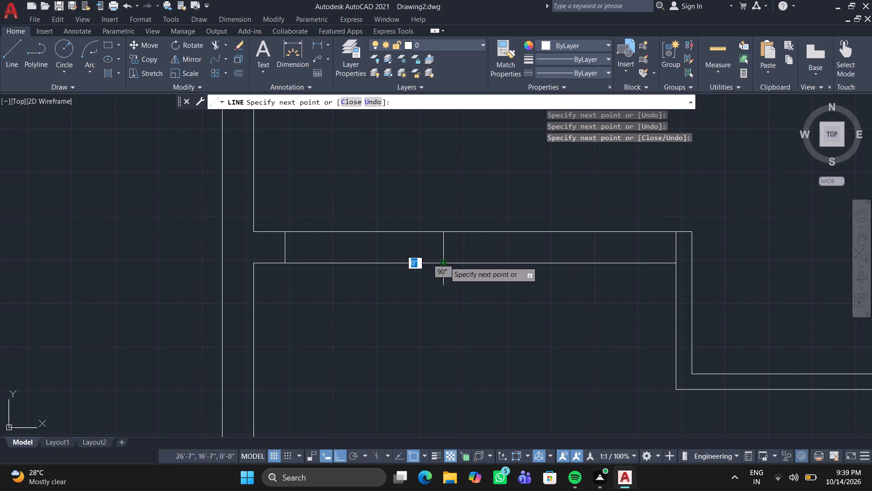
{"action": "left_click", "coordinate": [475, 259]}
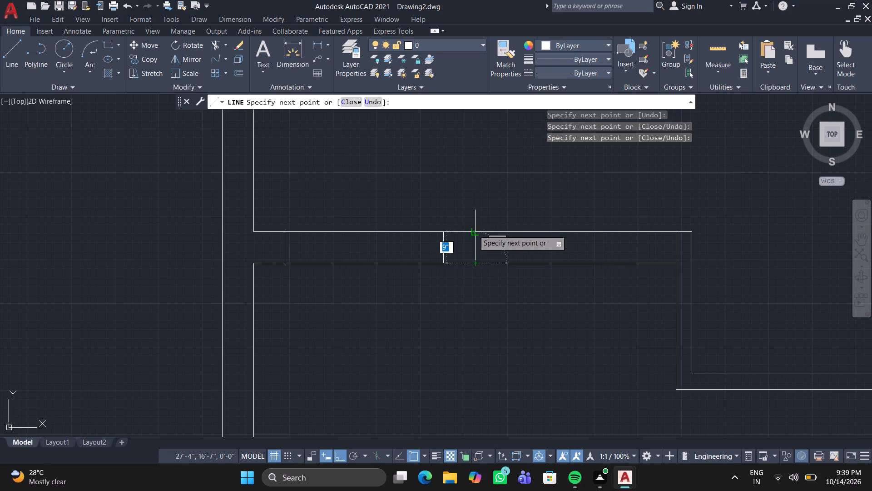
{"action": "left_click", "coordinate": [475, 230]}
{"action": "key", "text": "Return"}
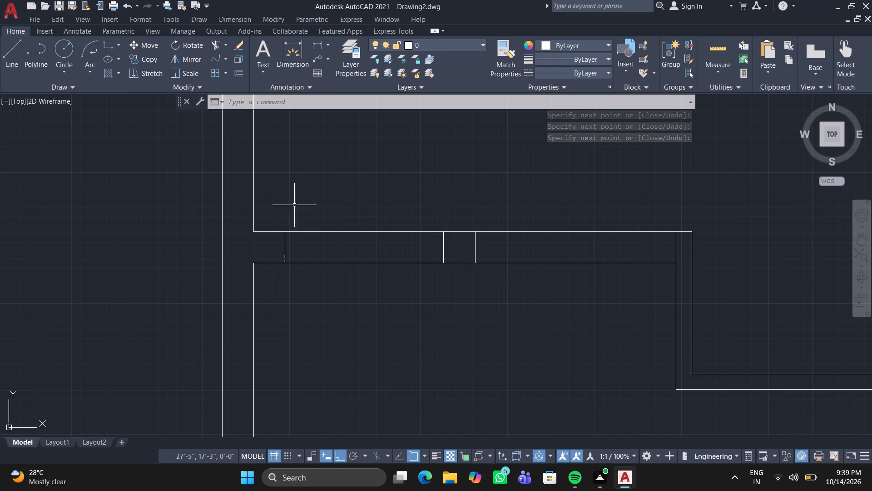
Draw two parallel window lines 3'-9" long and about 3" apart inside the wall, between the two western cross lines.
{"action": "left_click", "coordinate": [15, 45]}
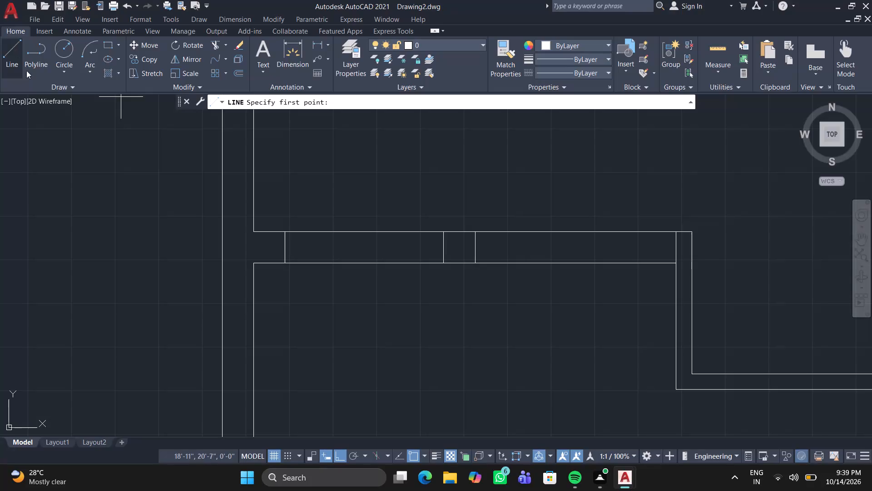
{"action": "left_click", "coordinate": [284, 241]}
{"action": "scroll", "coordinate": [444, 242], "scroll_direction": "up", "scroll_amount": 1}
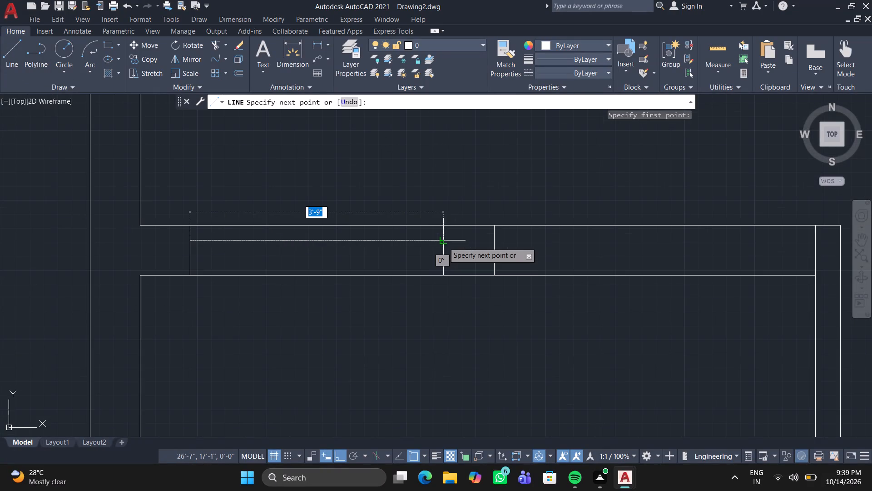
{"action": "left_click", "coordinate": [444, 245]}
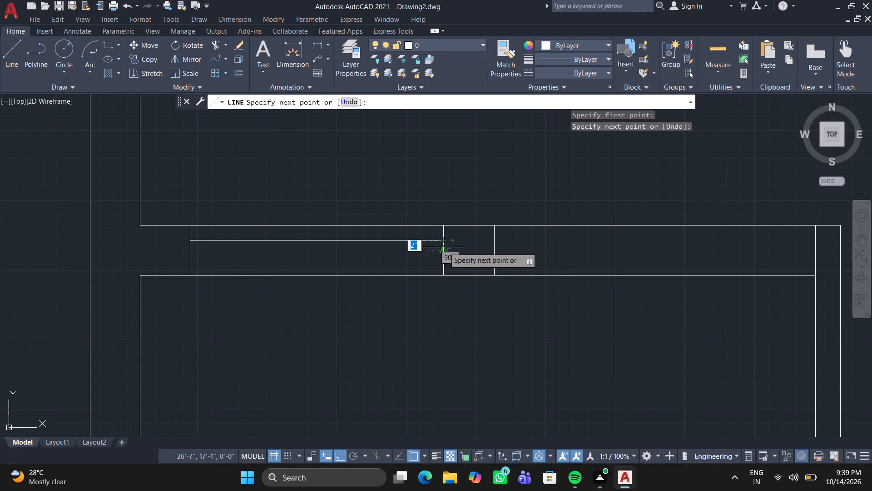
{"action": "left_click", "coordinate": [443, 259]}
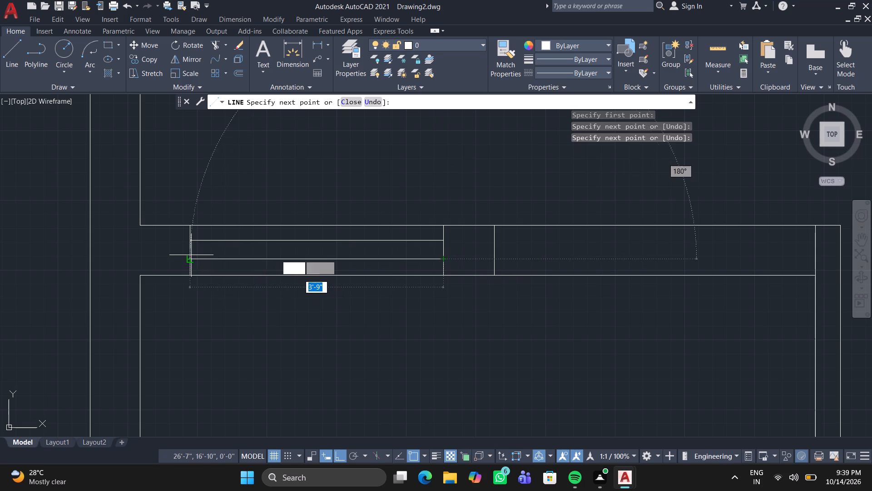
{"action": "left_click", "coordinate": [191, 259]}
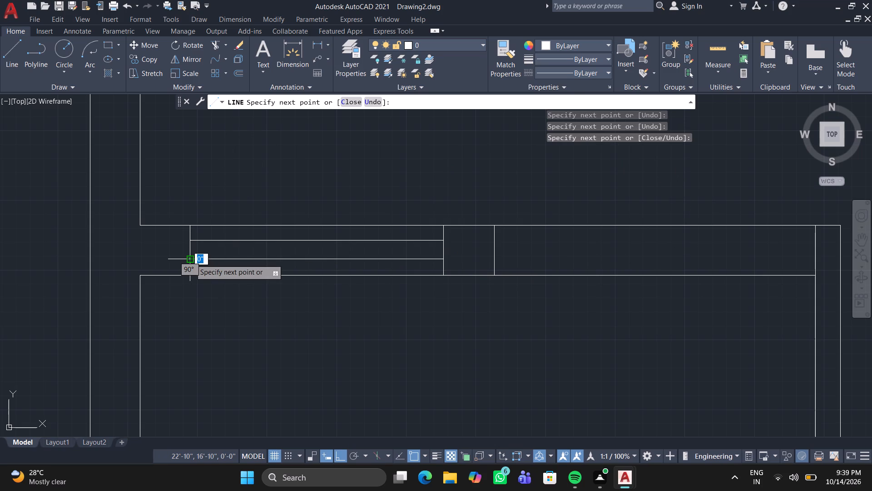
{"action": "key", "text": "Return"}
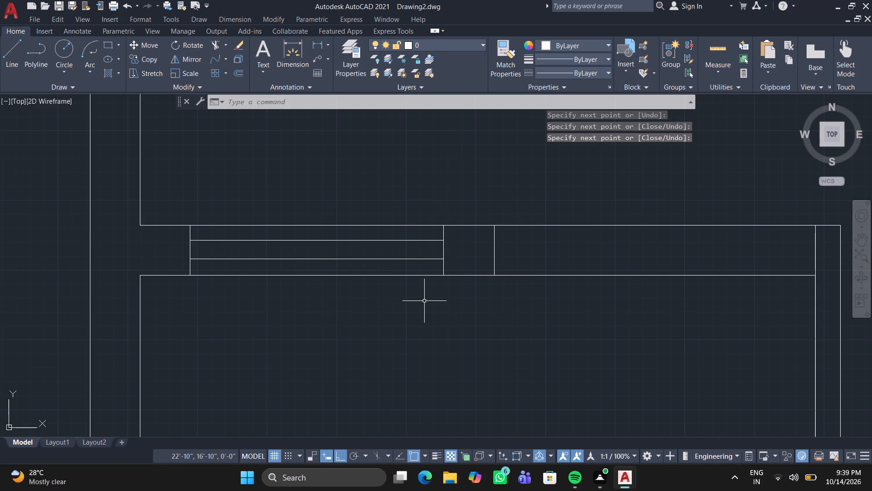
Trim both horizontal wall lines between the easternmost cross line and the small room's west partition, including the leftover lower stub.
{"action": "scroll", "coordinate": [426, 301], "scroll_direction": "down", "scroll_amount": 1}
{"action": "middle_click_drag", "start_coordinate": [426, 301], "coordinate": [426, 302]}
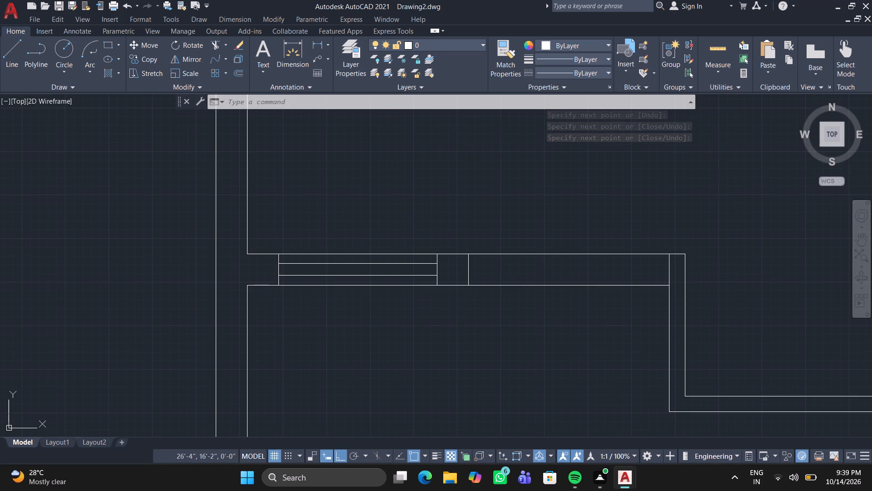
{"action": "middle_click_drag", "start_coordinate": [426, 302], "coordinate": [230, 281]}
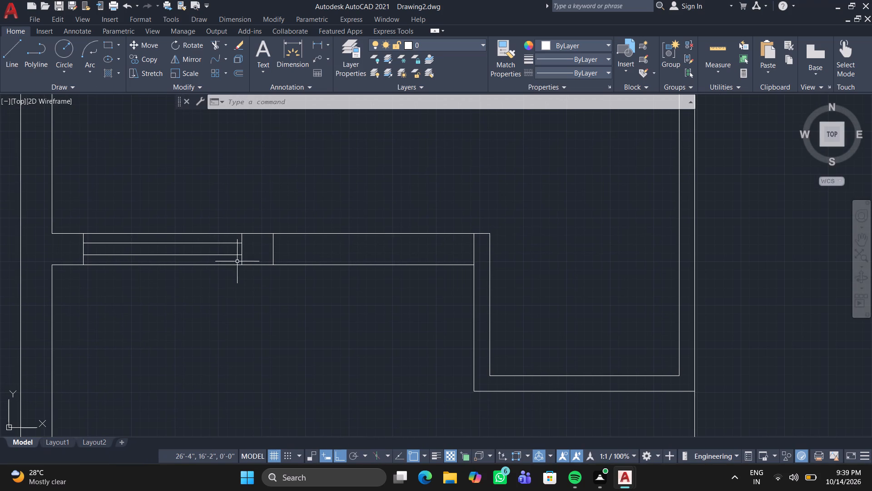
{"action": "left_click", "coordinate": [218, 42]}
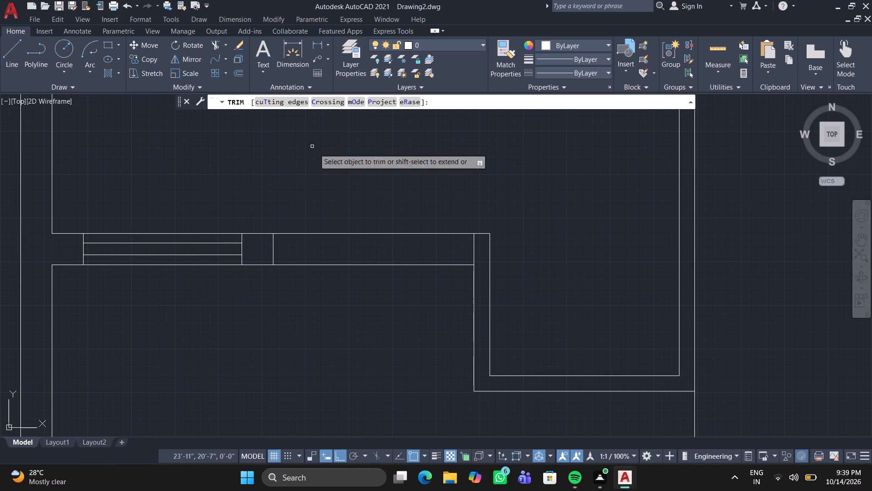
{"action": "left_click", "coordinate": [356, 204]}
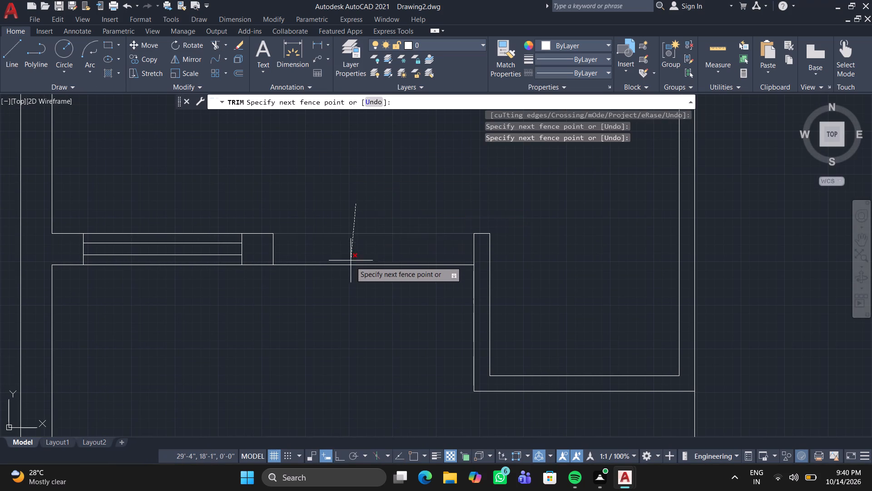
{"action": "left_click", "coordinate": [347, 296]}
{"action": "left_click_drag", "start_coordinate": [285, 267], "coordinate": [285, 286]}
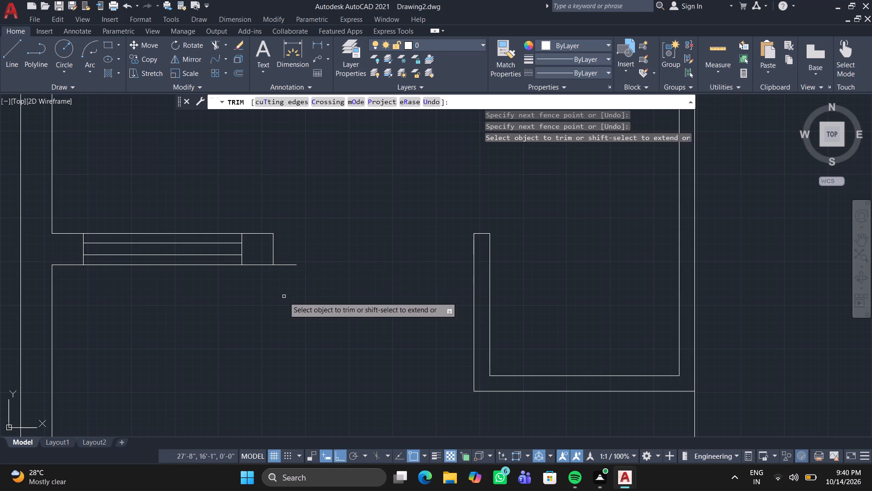
{"action": "left_click_drag", "start_coordinate": [287, 286], "coordinate": [284, 239]}
{"action": "left_click", "coordinate": [284, 239]}
{"action": "key", "text": "Return"}
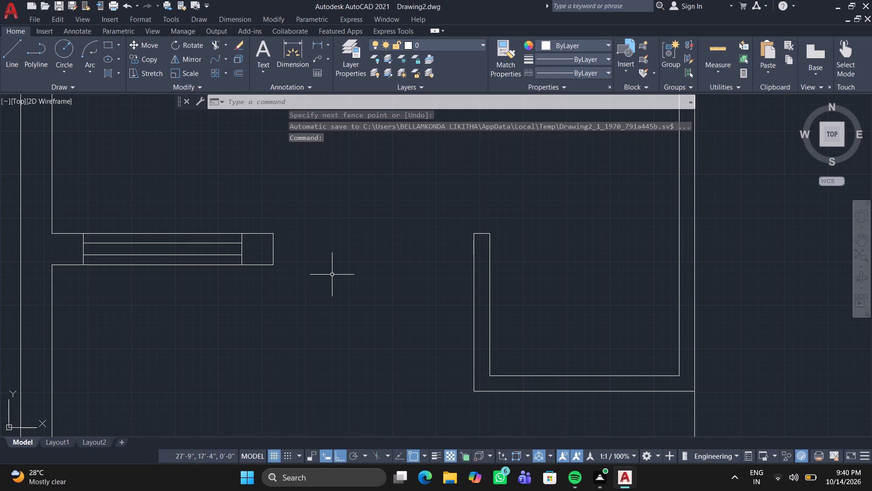
Stretch the lower end of the southwest room's east partition inner line down to the outer south wall line.
{"action": "scroll", "coordinate": [319, 286], "scroll_direction": "down", "scroll_amount": 3}
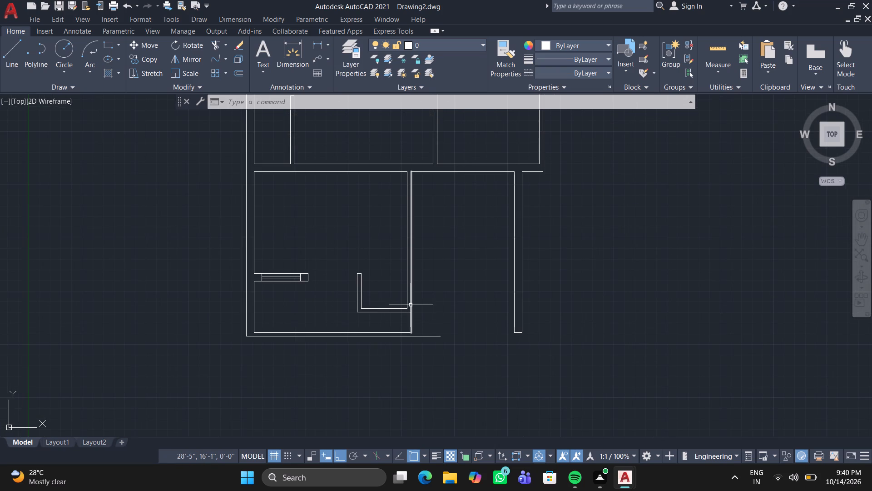
{"action": "scroll", "coordinate": [406, 304], "scroll_direction": "up", "scroll_amount": 2}
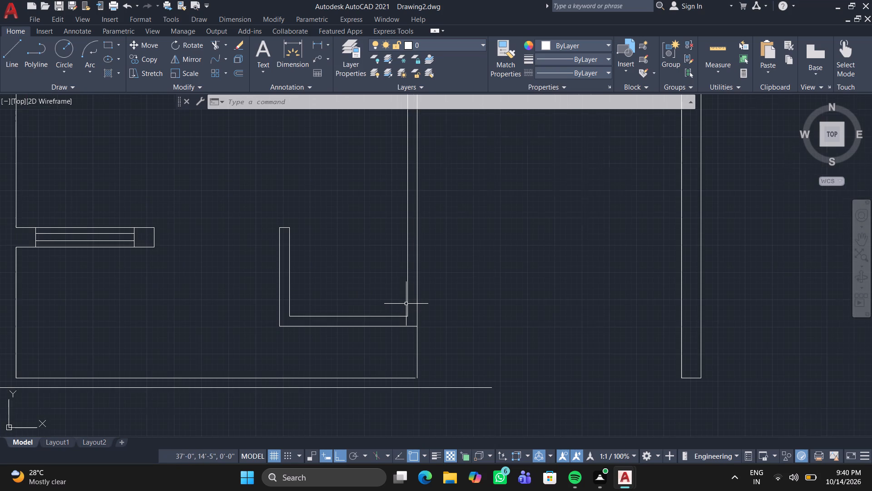
{"action": "left_click", "coordinate": [406, 305]}
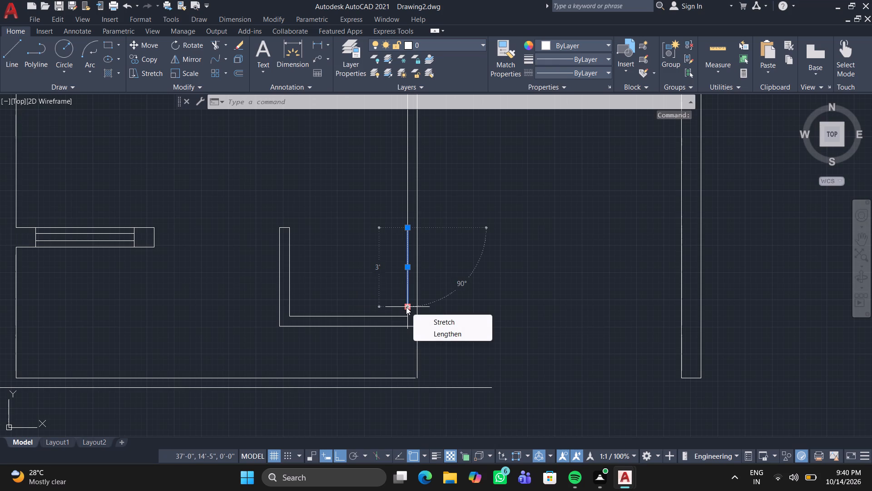
{"action": "left_click", "coordinate": [408, 306]}
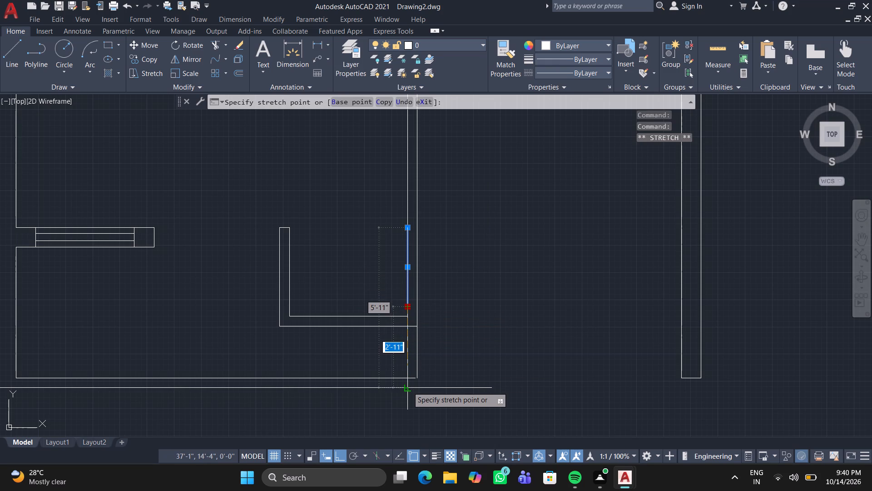
{"action": "left_click", "coordinate": [408, 389]}
{"action": "key", "text": "Return"}
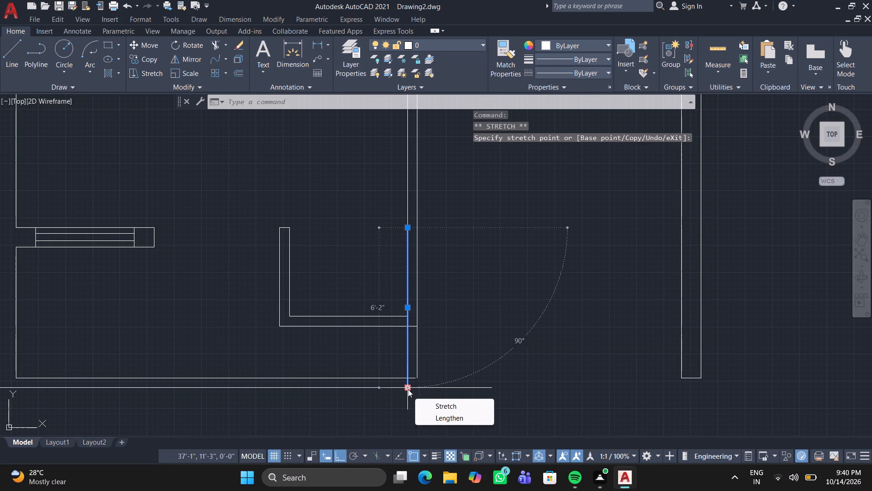
{"action": "key", "text": "Escape"}
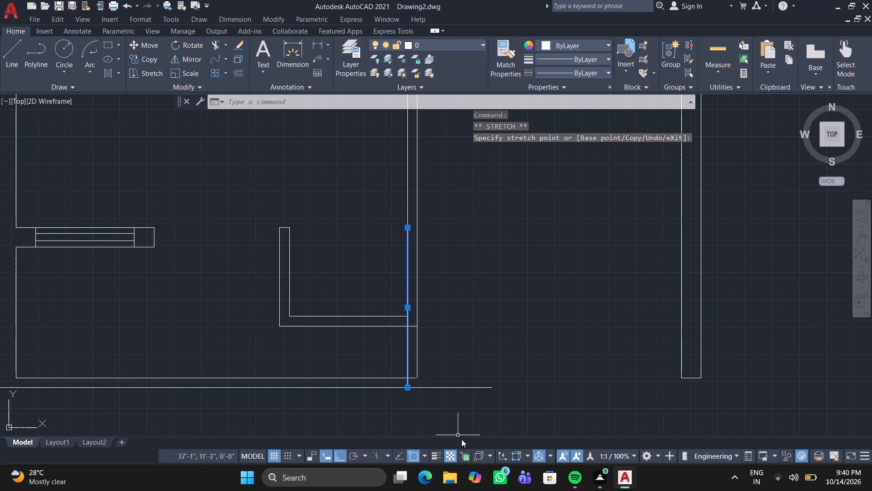
{"action": "key", "text": "grave"}
{"action": "key", "text": "Escape"}
Draw a line extending the partition's east line down to the outer south wall line.
{"action": "key", "text": "l"}
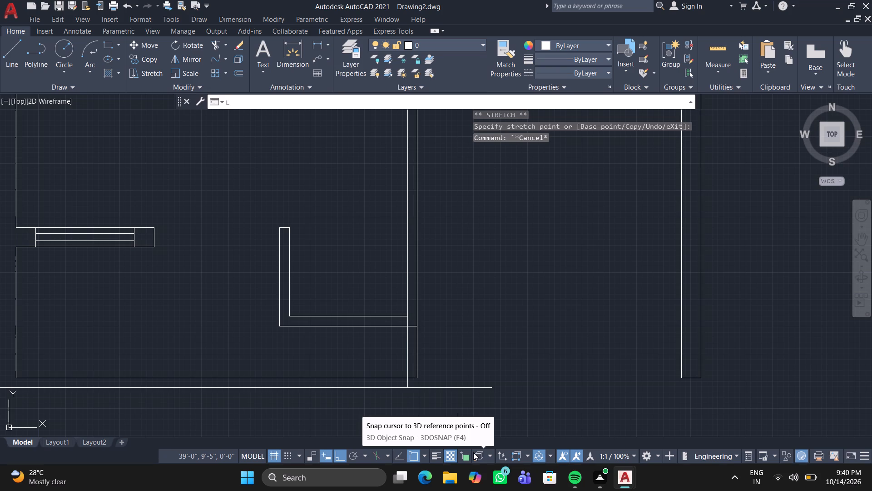
{"action": "key", "text": "Return"}
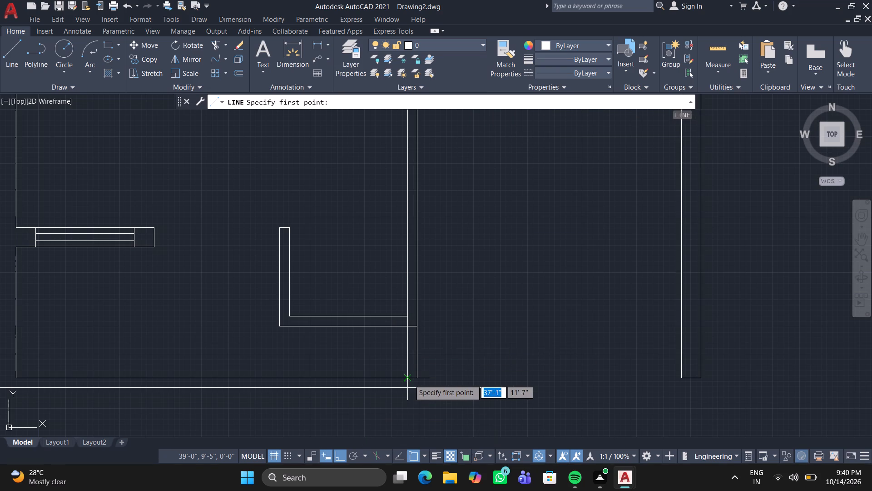
{"action": "scroll", "coordinate": [409, 380], "scroll_direction": "up", "scroll_amount": 3}
{"action": "left_click", "coordinate": [433, 376]}
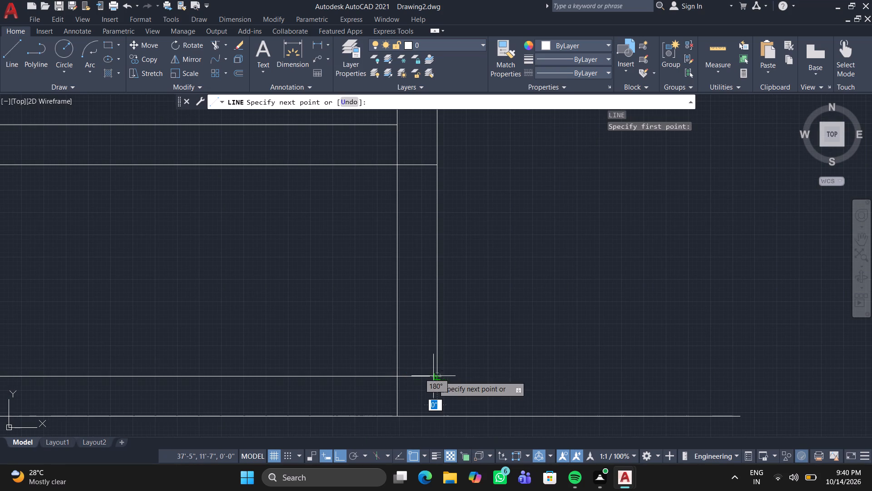
{"action": "left_click", "coordinate": [437, 416]}
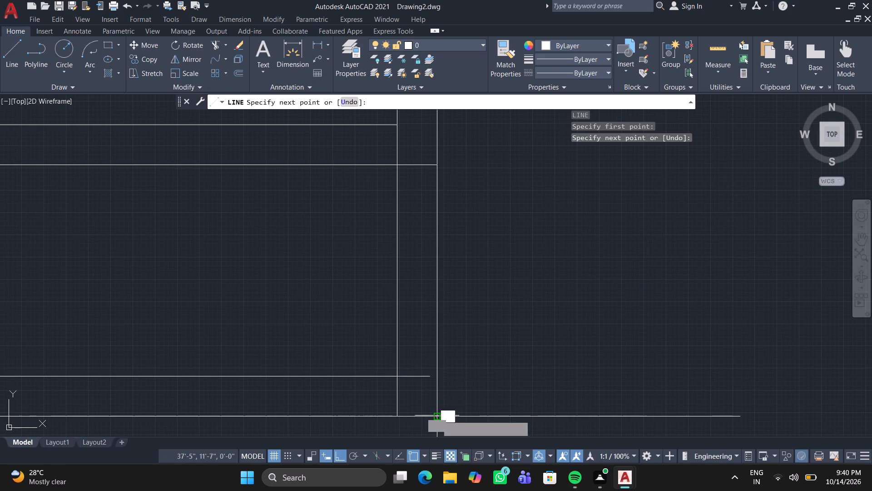
{"action": "key", "text": "Escape"}
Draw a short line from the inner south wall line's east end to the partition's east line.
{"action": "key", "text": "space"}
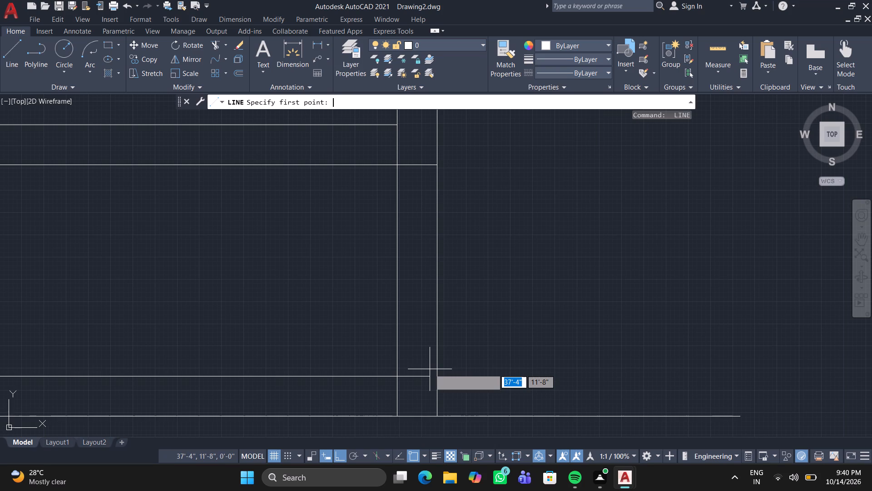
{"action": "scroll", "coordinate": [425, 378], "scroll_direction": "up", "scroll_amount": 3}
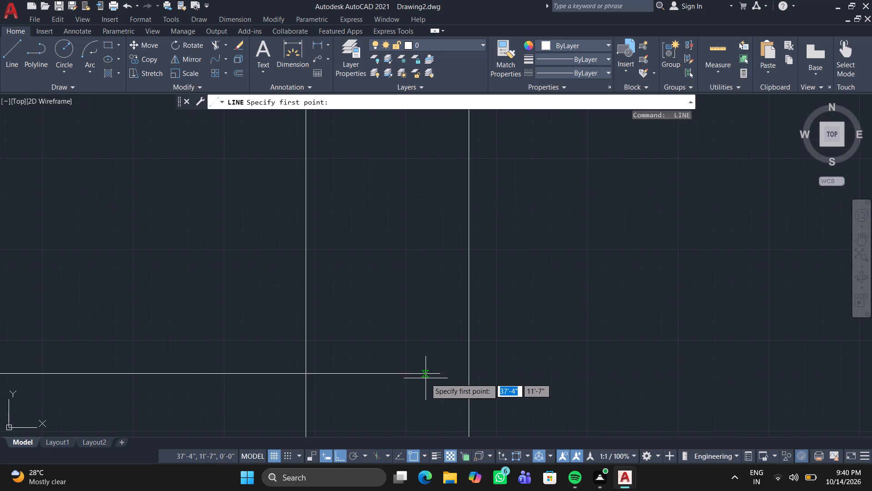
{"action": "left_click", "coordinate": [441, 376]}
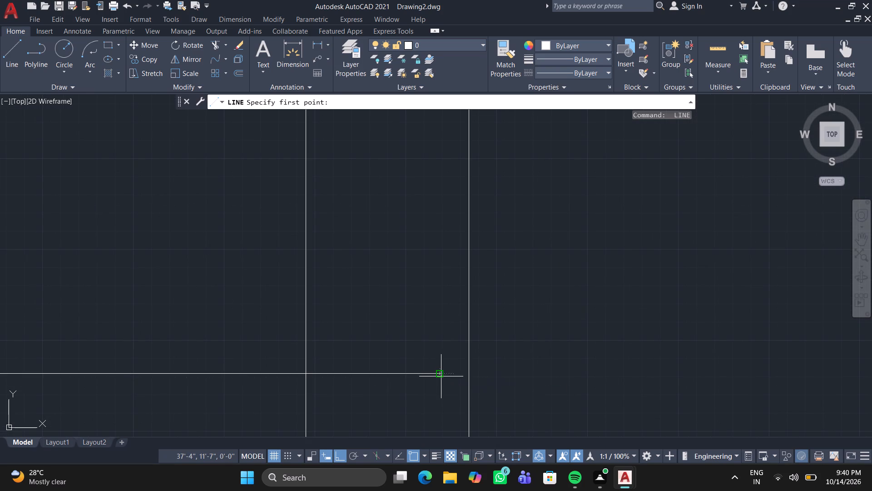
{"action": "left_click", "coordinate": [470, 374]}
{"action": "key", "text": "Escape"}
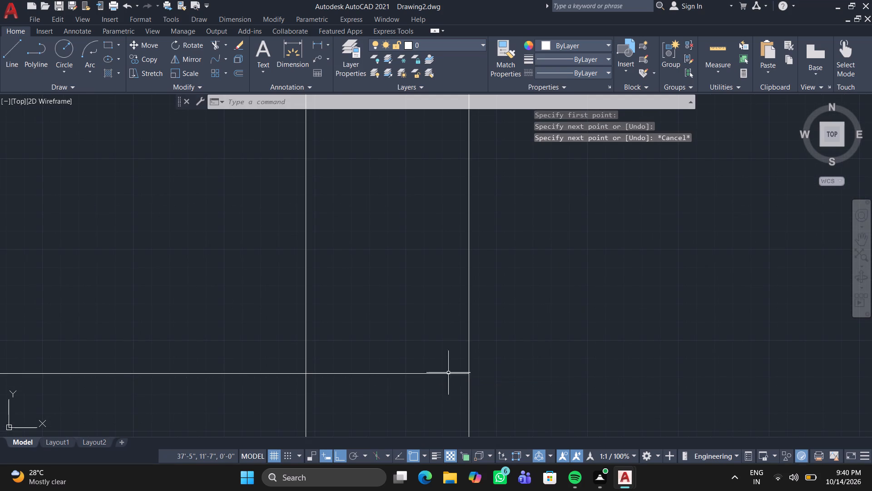
Trim the inner south wall line back to the partition's west line and remove that west line inside the south wall's thickness.
{"action": "left_click", "coordinate": [214, 41]}
{"action": "left_click", "coordinate": [404, 376]}
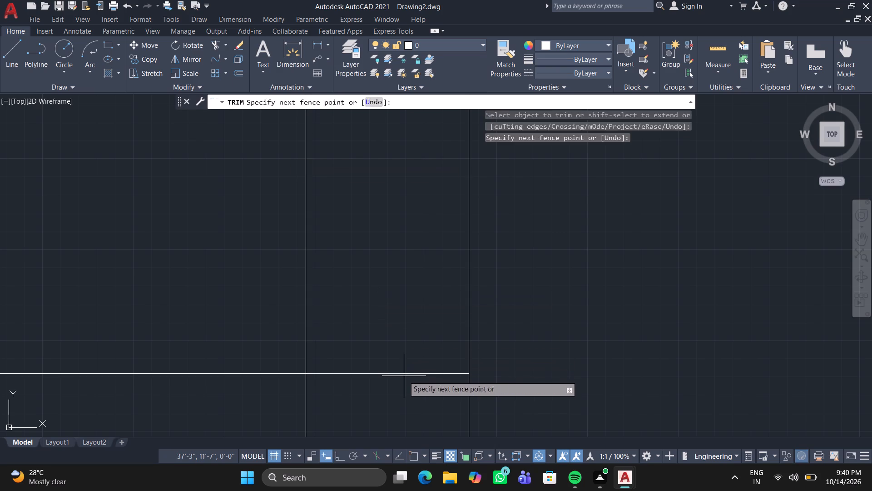
{"action": "left_click_drag", "start_coordinate": [384, 391], "coordinate": [394, 371]}
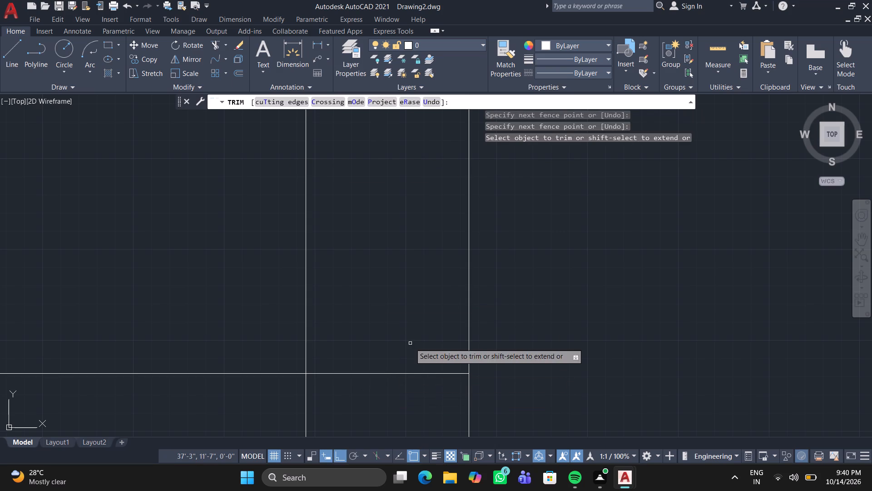
{"action": "left_click_drag", "start_coordinate": [414, 334], "coordinate": [389, 424]}
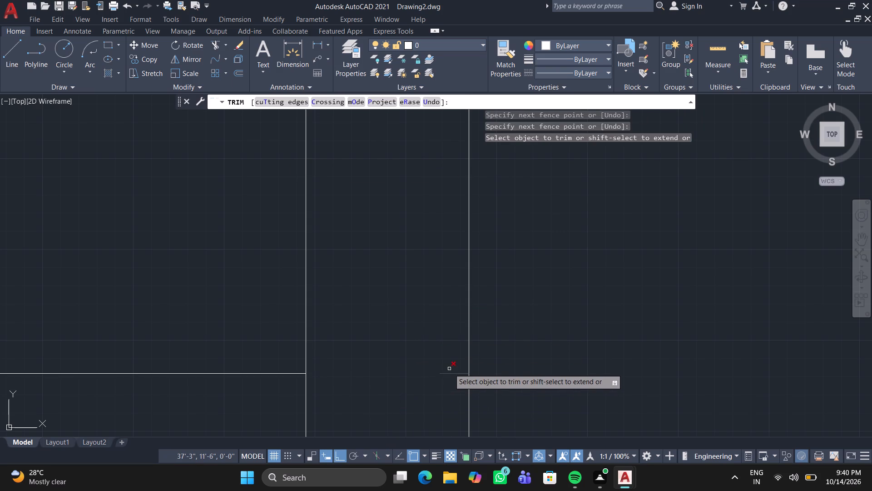
{"action": "left_click", "coordinate": [449, 369]}
{"action": "left_click", "coordinate": [435, 402]}
{"action": "scroll", "coordinate": [394, 375], "scroll_direction": "down", "scroll_amount": 2}
{"action": "middle_click_drag", "start_coordinate": [393, 376], "coordinate": [395, 376]}
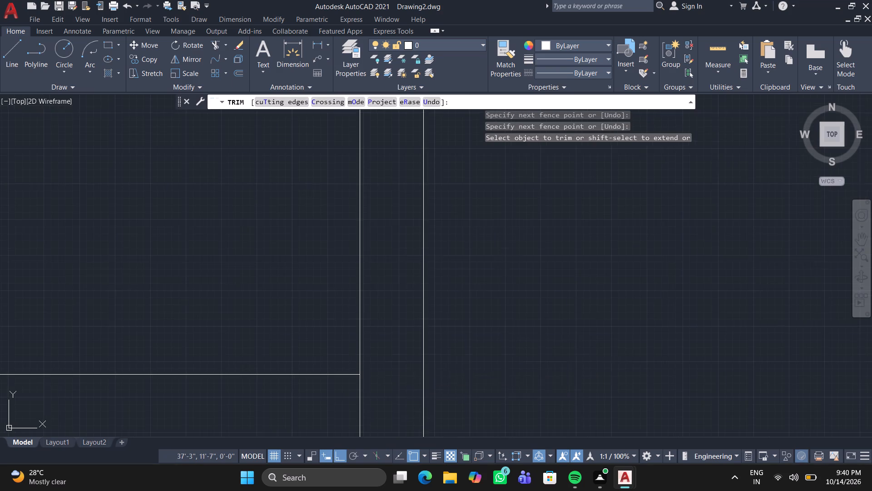
{"action": "middle_click_drag", "start_coordinate": [395, 376], "coordinate": [454, 254]}
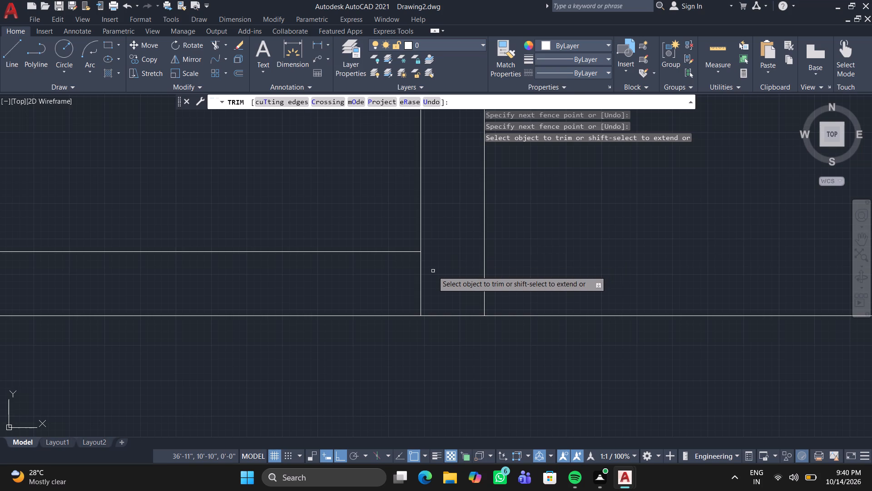
{"action": "left_click", "coordinate": [391, 287]}
{"action": "left_click", "coordinate": [462, 276]}
{"action": "key", "text": "shift+Return"}
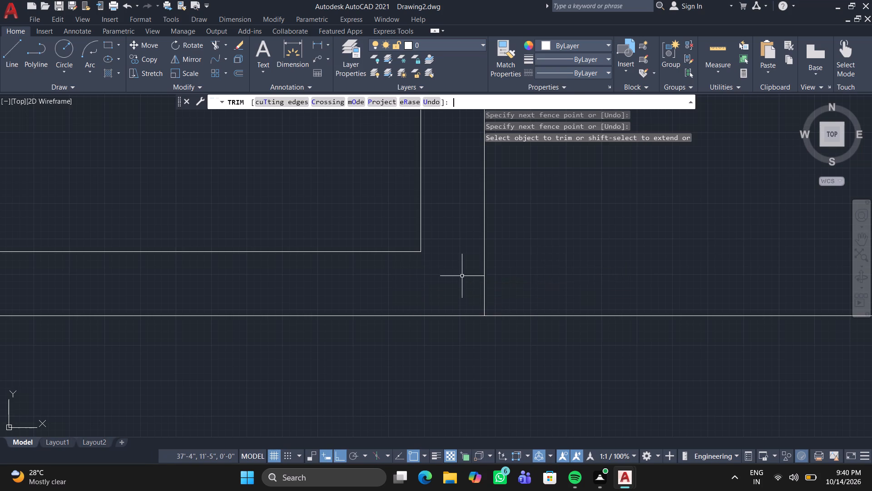
Trim the small room's lower wall line where it crosses the east partition, and the partition's west line above that wall line.
{"action": "key", "text": "Return"}
{"action": "scroll", "coordinate": [543, 248], "scroll_direction": "down", "scroll_amount": 4}
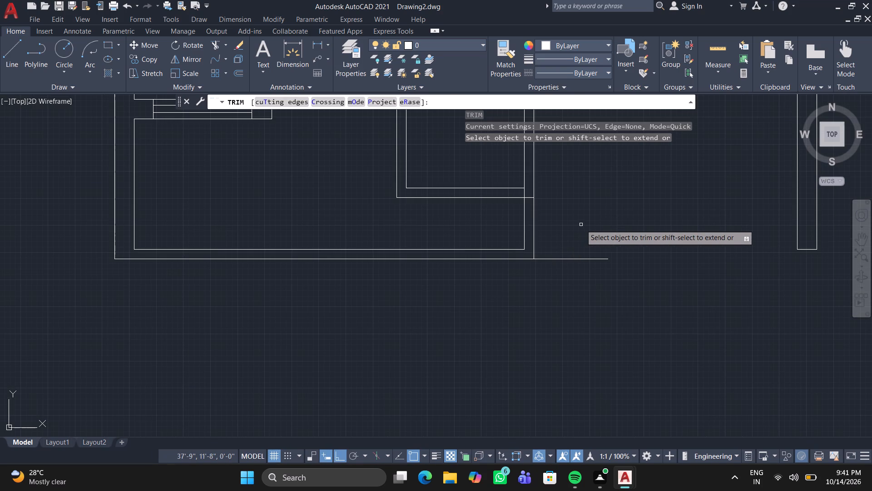
{"action": "middle_click_drag", "start_coordinate": [581, 225], "coordinate": [488, 310]}
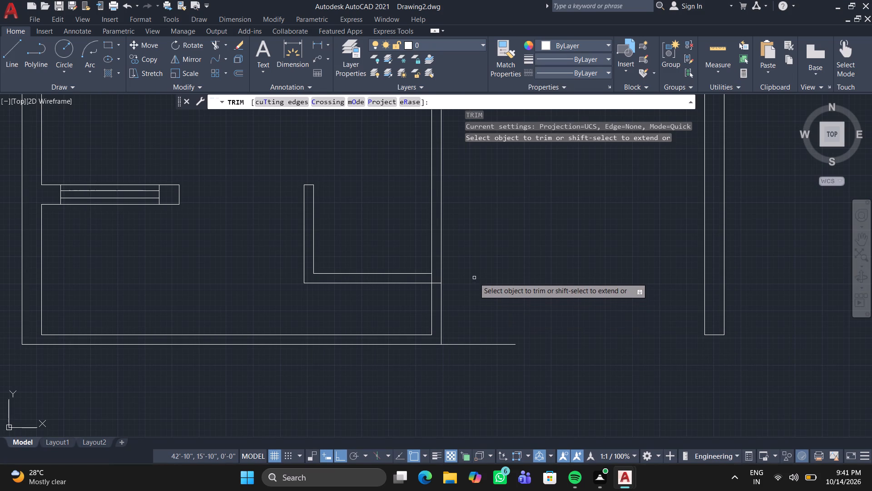
{"action": "scroll", "coordinate": [436, 288], "scroll_direction": "up", "scroll_amount": 1}
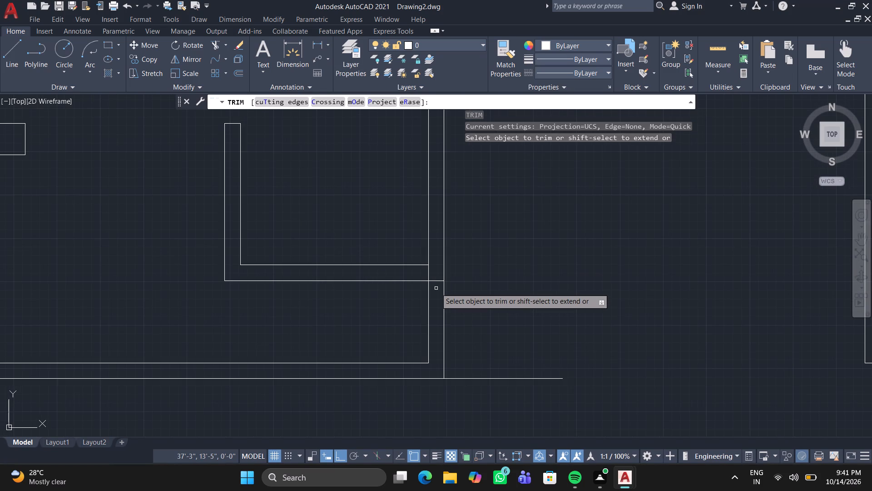
{"action": "scroll", "coordinate": [436, 288], "scroll_direction": "up", "scroll_amount": 1}
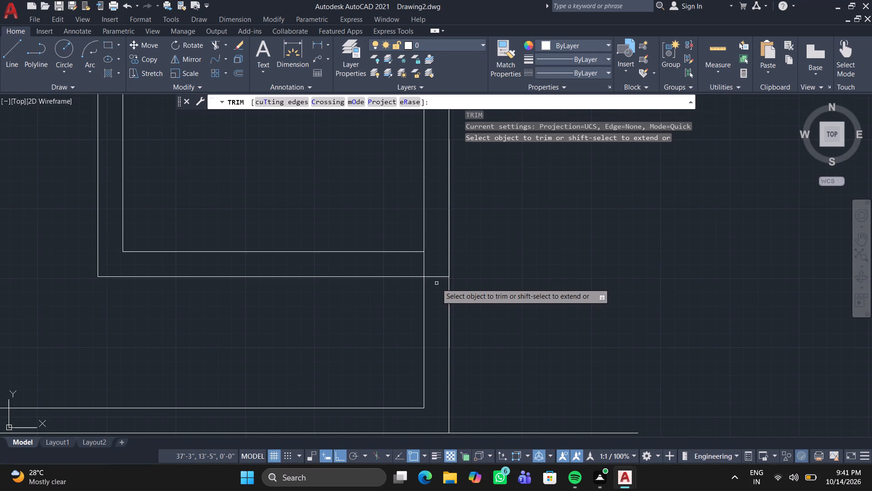
{"action": "left_click", "coordinate": [435, 272]}
{"action": "left_click", "coordinate": [436, 301]}
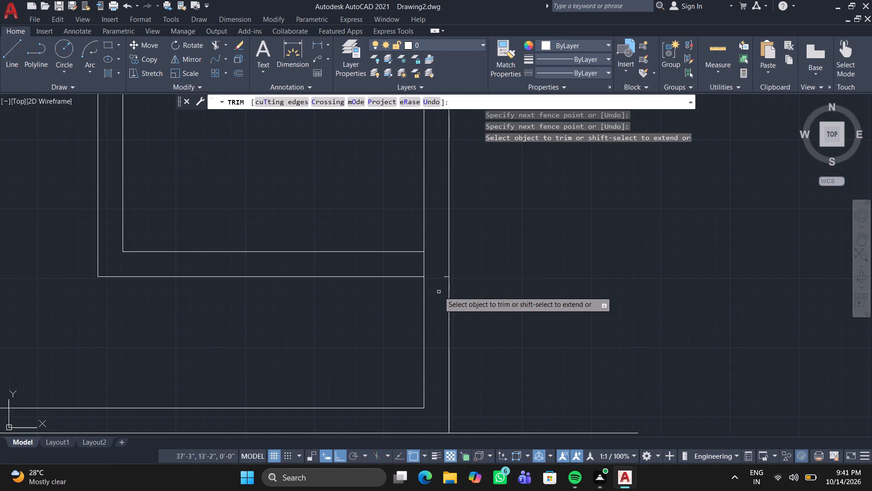
{"action": "scroll", "coordinate": [439, 285], "scroll_direction": "up", "scroll_amount": 4}
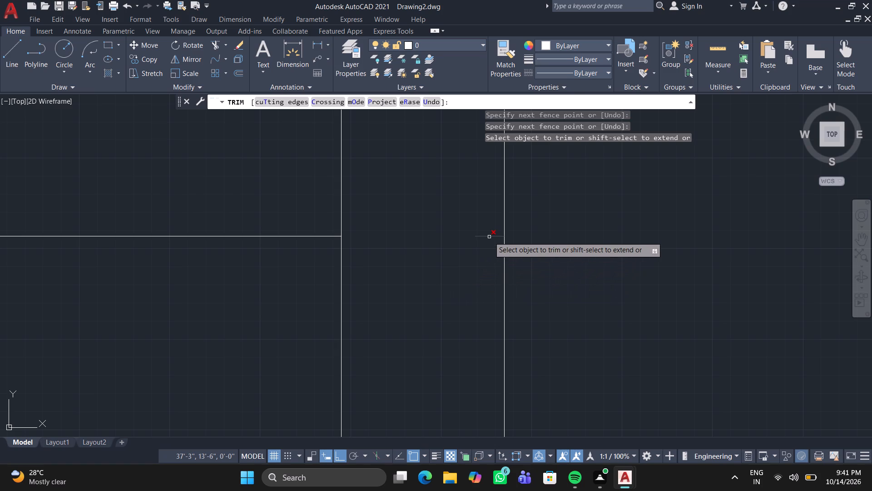
{"action": "left_click", "coordinate": [489, 237]}
{"action": "left_click_drag", "start_coordinate": [293, 155], "coordinate": [446, 159]}
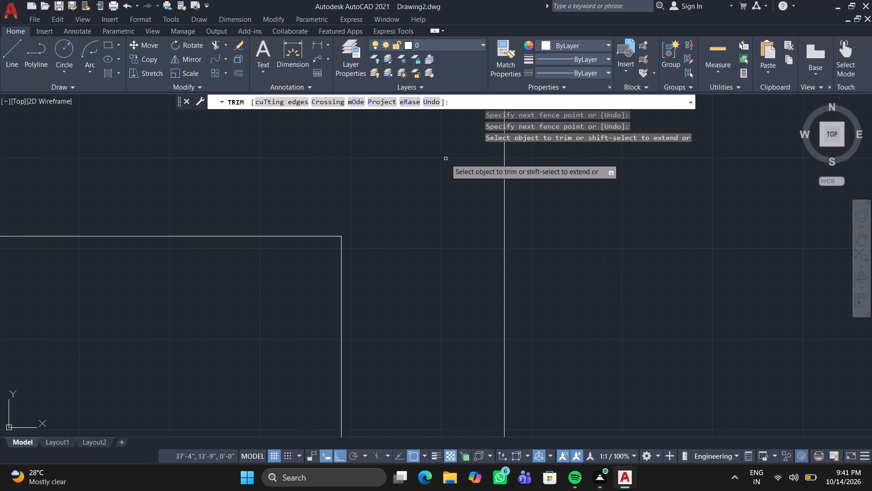
{"action": "key", "text": "Return"}
Draw a vertical line closing the gap in the east partition's west line beside the small room.
{"action": "scroll", "coordinate": [502, 198], "scroll_direction": "down", "scroll_amount": 5}
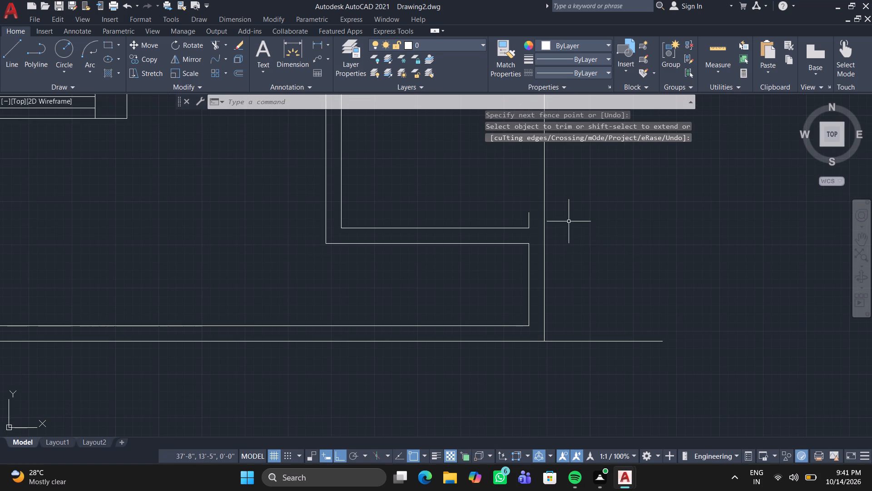
{"action": "scroll", "coordinate": [579, 220], "scroll_direction": "down", "scroll_amount": 1}
{"action": "middle_click_drag", "start_coordinate": [583, 222], "coordinate": [491, 301]}
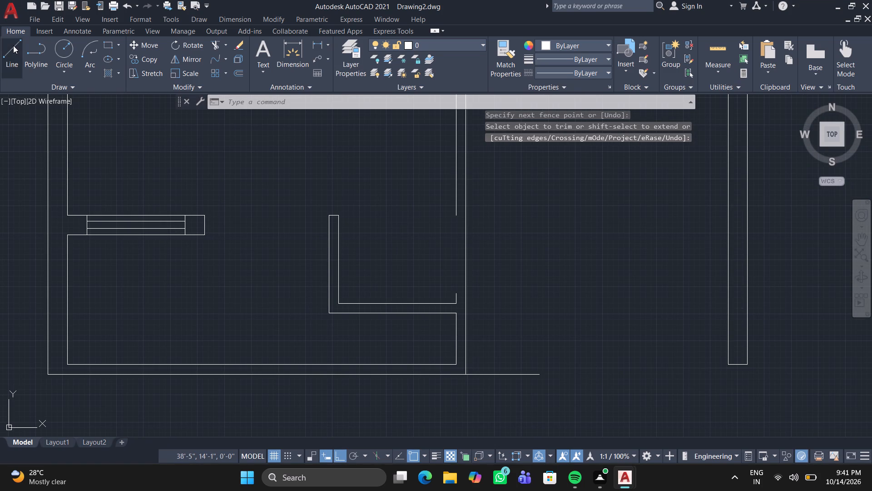
{"action": "left_click", "coordinate": [13, 45]}
{"action": "left_click", "coordinate": [455, 294]}
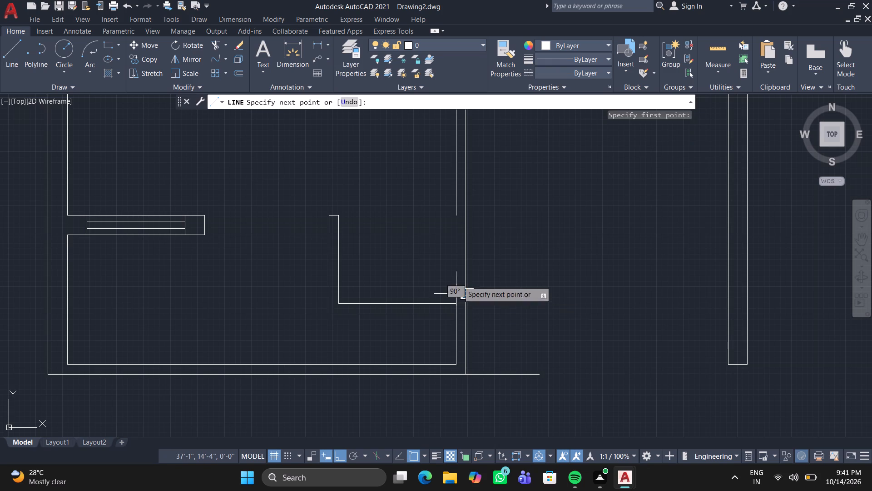
{"action": "left_click", "coordinate": [454, 213]}
{"action": "key", "text": "Escape"}
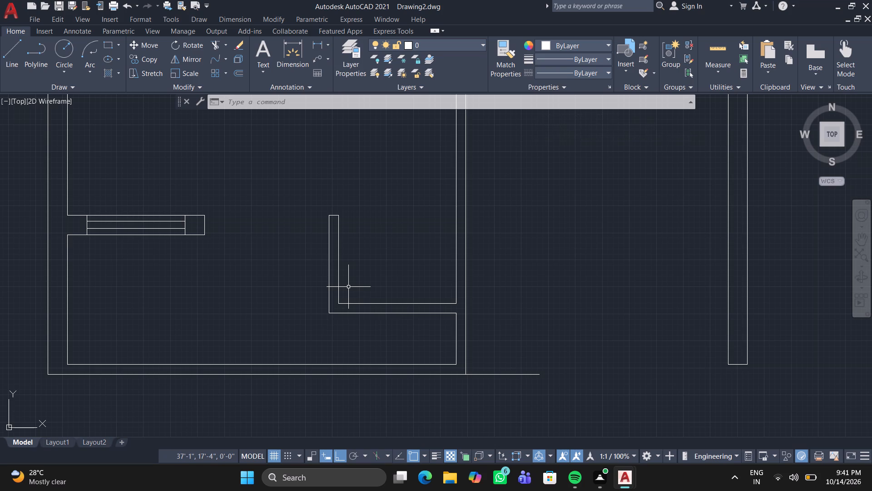
Trim the outer south wall line's overhang east of the partition.
{"action": "key", "text": "r"}
{"action": "key", "text": "BackSpace"}
{"action": "type", "text": "TR"}
{"action": "key", "text": "Return"}
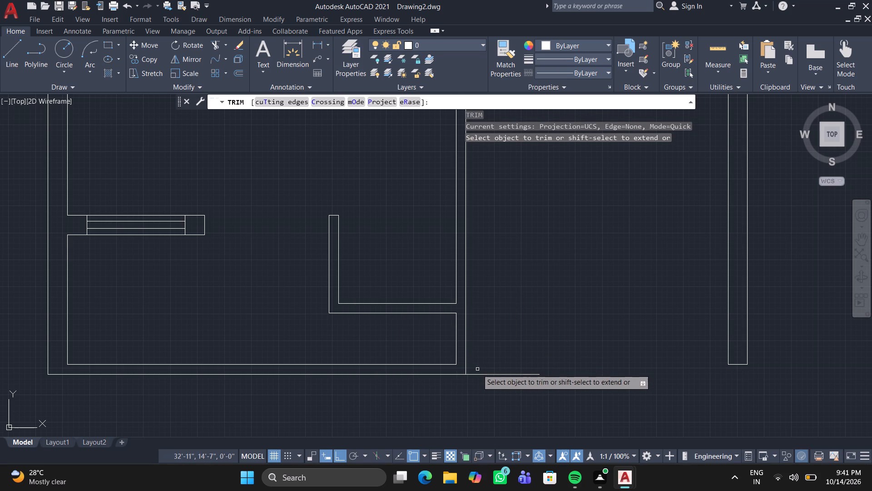
{"action": "left_click", "coordinate": [479, 374]}
{"action": "key", "text": "Escape"}
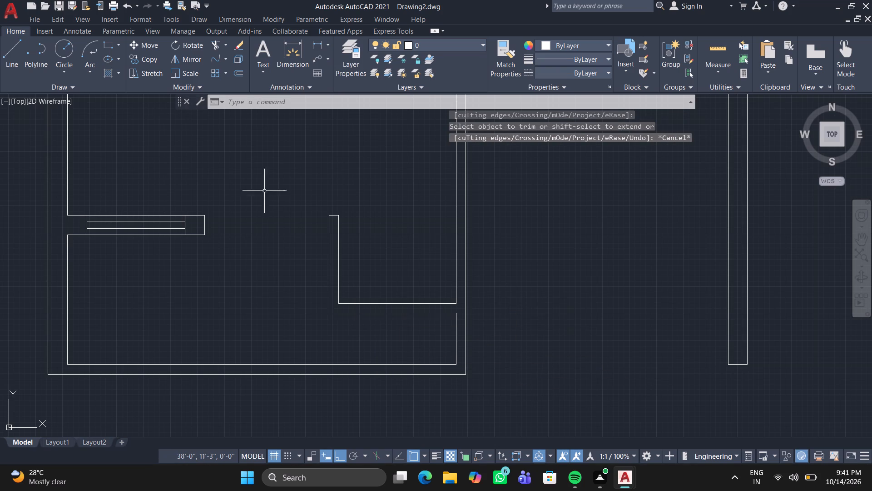
Draw the southeast room's south wall as two lines 4.5" apart, running between the east wall's inner line and the partition.
{"action": "left_click", "coordinate": [9, 48]}
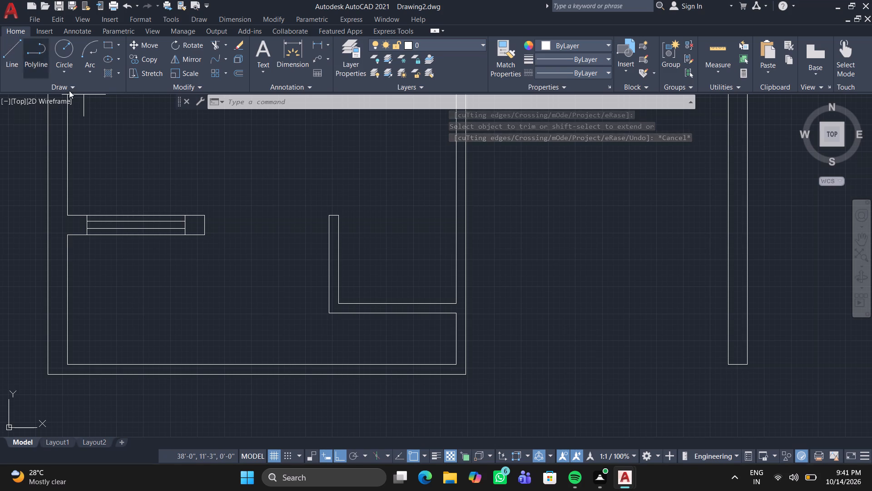
{"action": "left_click", "coordinate": [729, 364]}
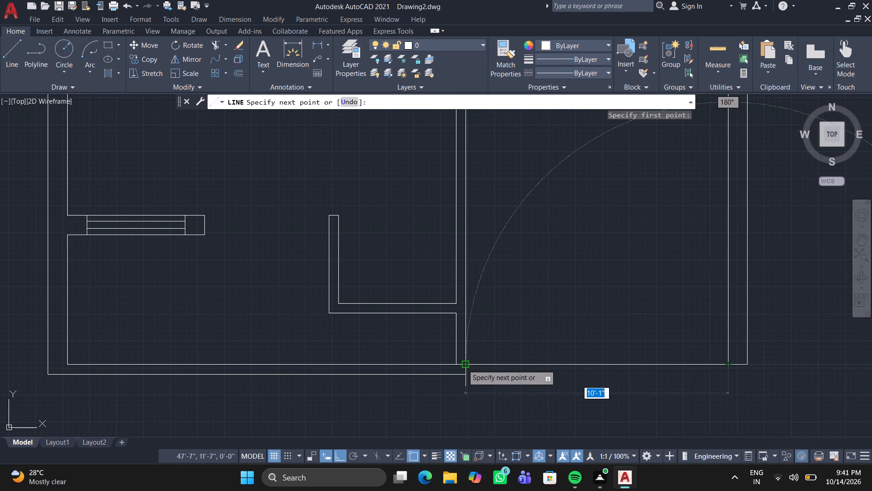
{"action": "scroll", "coordinate": [463, 365], "scroll_direction": "up", "scroll_amount": 2}
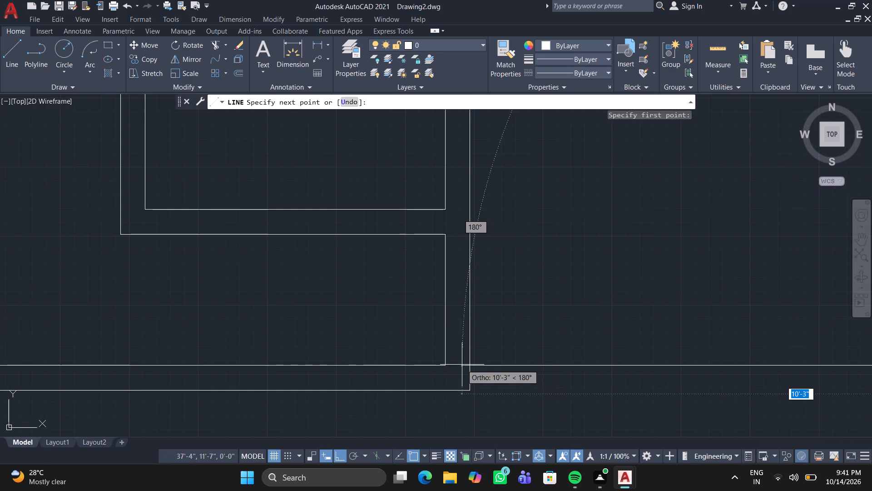
{"action": "left_click", "coordinate": [472, 365]}
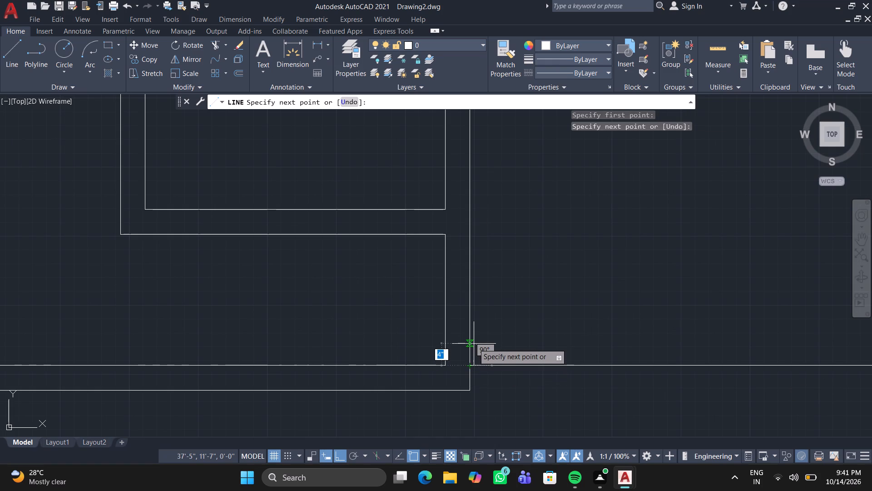
{"action": "type", "text": "4.5\""}
{"action": "key", "text": "Return"}
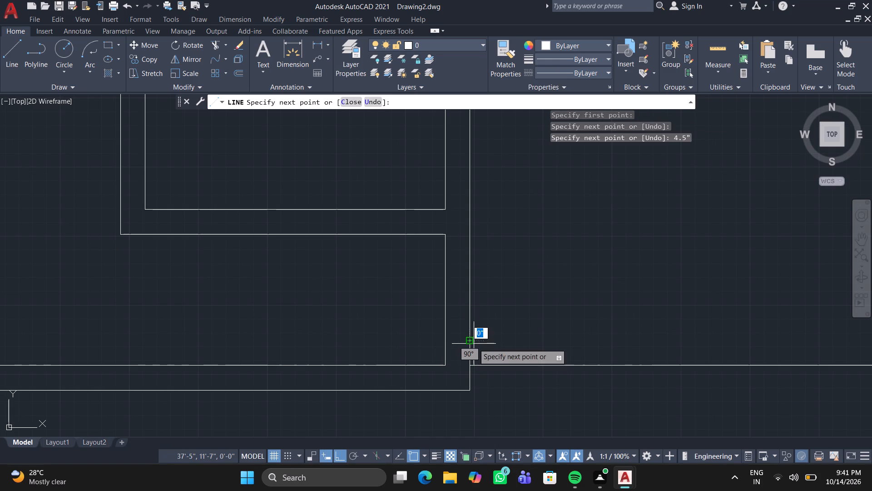
{"action": "scroll", "coordinate": [693, 347], "scroll_direction": "down", "scroll_amount": 2}
{"action": "middle_click_drag", "start_coordinate": [702, 326], "coordinate": [262, 276]}
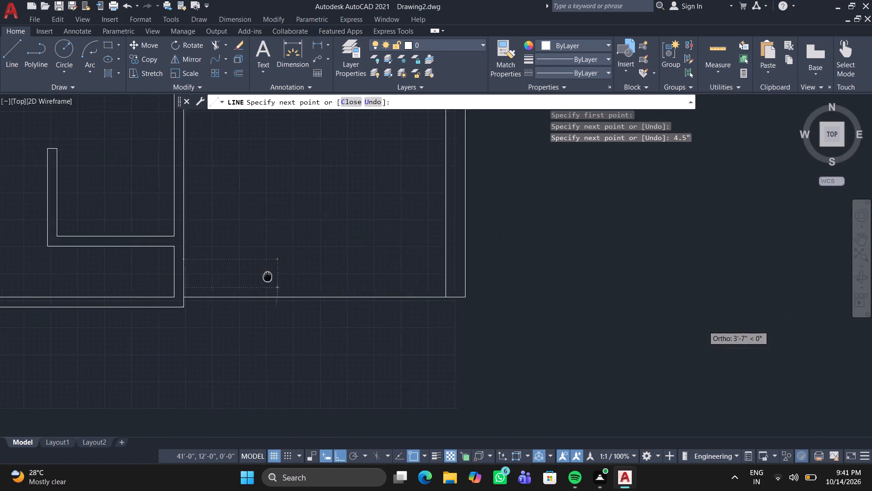
{"action": "middle_click_drag", "start_coordinate": [262, 276], "coordinate": [256, 276]}
{"action": "scroll", "coordinate": [425, 291], "scroll_direction": "up", "scroll_amount": 3}
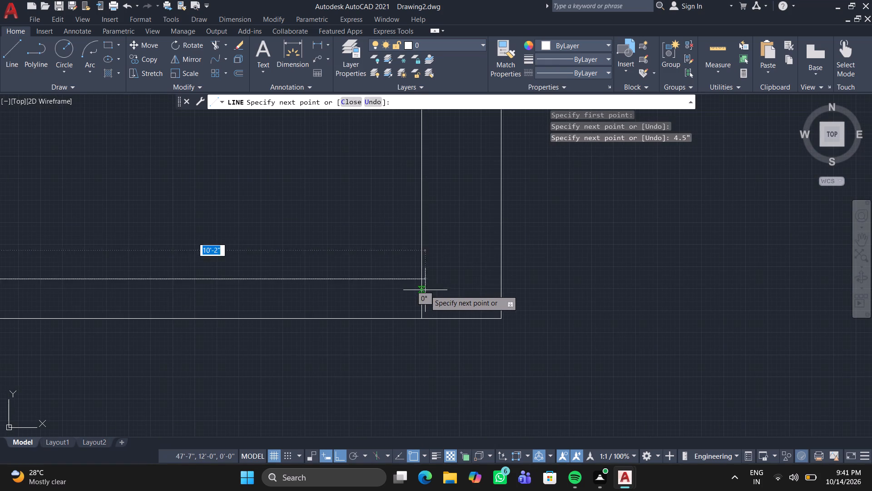
{"action": "left_click", "coordinate": [423, 279]}
{"action": "key", "text": "Escape"}
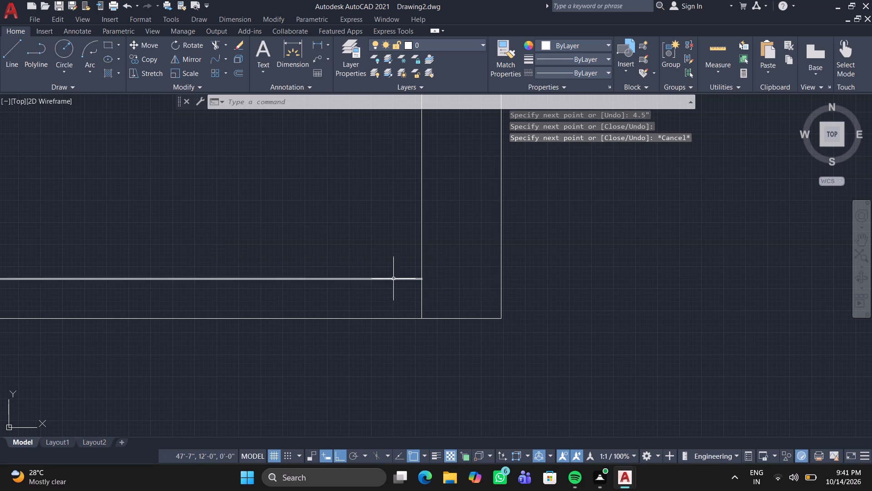
Trim the east wall's inner line and the partition's east line where they cross the new 4.5" south wall's thickness.
{"action": "left_click", "coordinate": [214, 42]}
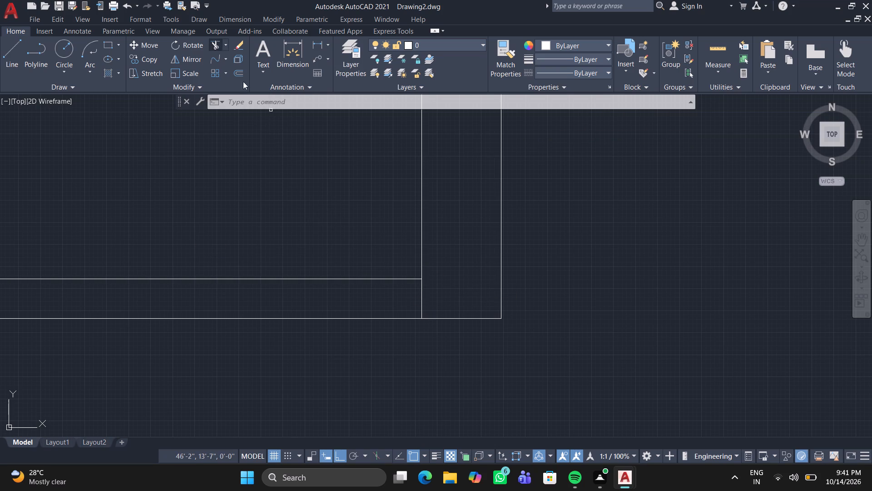
{"action": "left_click", "coordinate": [422, 294]}
{"action": "scroll", "coordinate": [348, 290], "scroll_direction": "down", "scroll_amount": 3}
{"action": "middle_click_drag", "start_coordinate": [281, 256], "coordinate": [281, 256]}
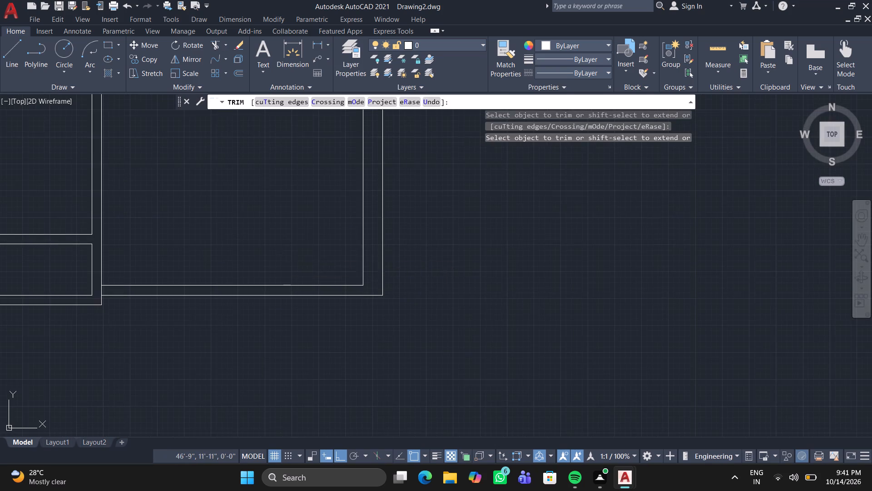
{"action": "middle_click_drag", "start_coordinate": [281, 256], "coordinate": [521, 256]}
{"action": "scroll", "coordinate": [341, 289], "scroll_direction": "up", "scroll_amount": 3}
{"action": "left_click", "coordinate": [341, 290]}
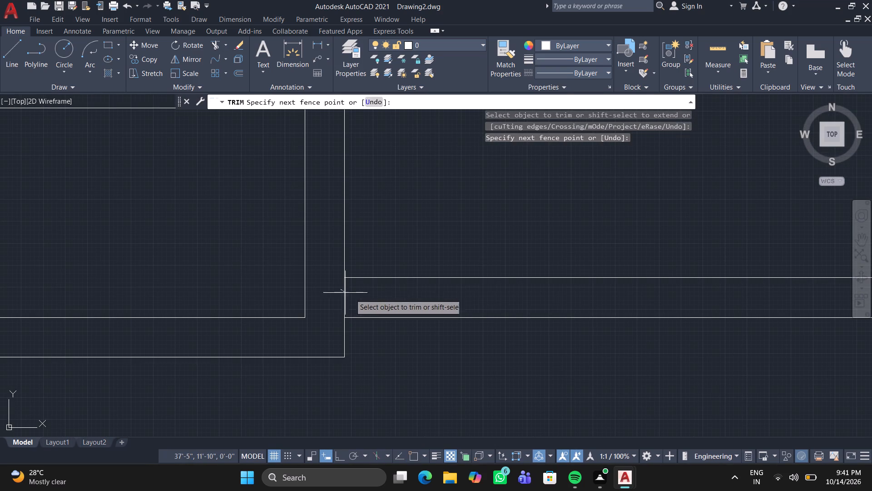
{"action": "left_click", "coordinate": [387, 299]}
{"action": "key", "text": "Escape"}
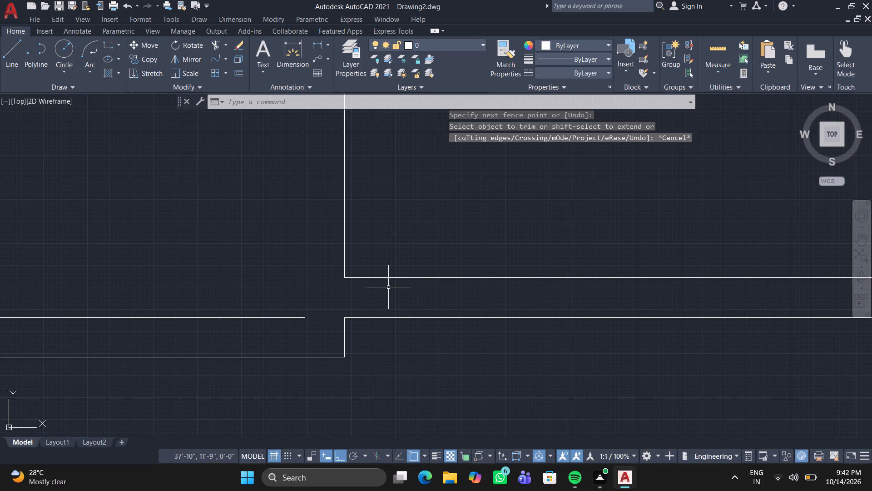
Move the middle-east room's east wall lines, with their short bottom return lines, about 1'-9" horizontally to the east.
{"action": "scroll", "coordinate": [409, 289], "scroll_direction": "down", "scroll_amount": 4}
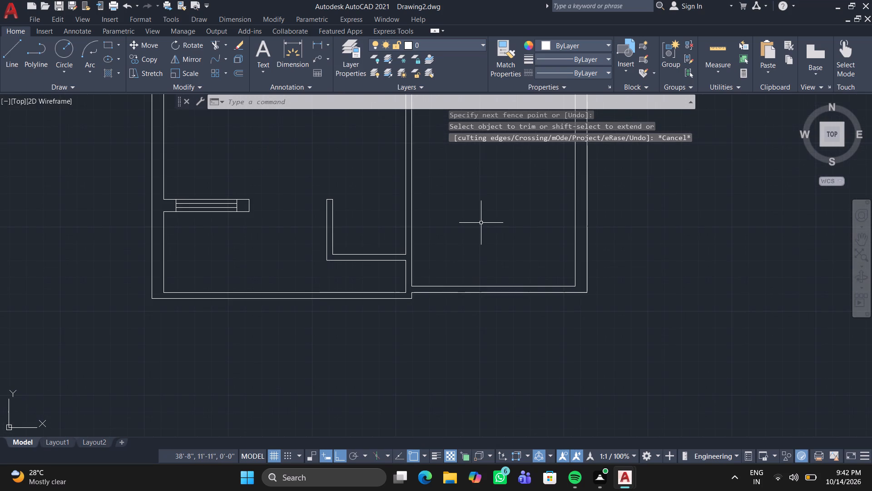
{"action": "scroll", "coordinate": [481, 223], "scroll_direction": "down", "scroll_amount": 1}
{"action": "middle_click_drag", "start_coordinate": [480, 223], "coordinate": [470, 336]}
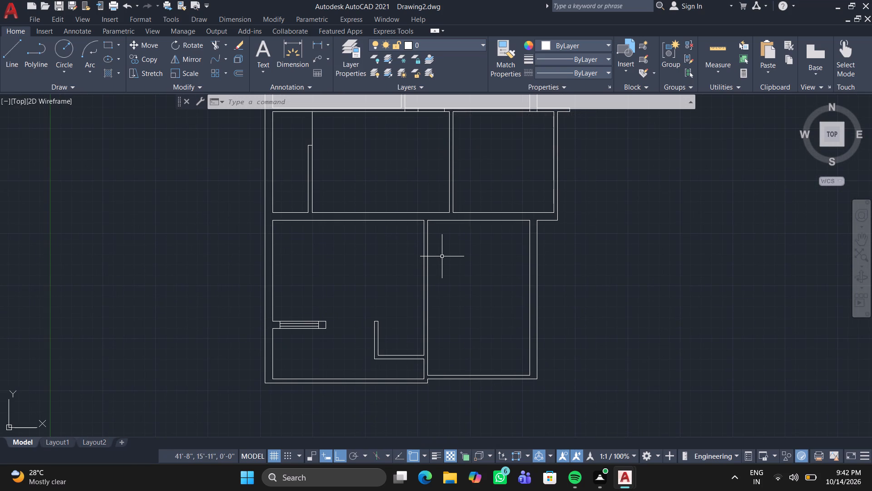
{"action": "middle_click_drag", "start_coordinate": [411, 175], "coordinate": [408, 202]}
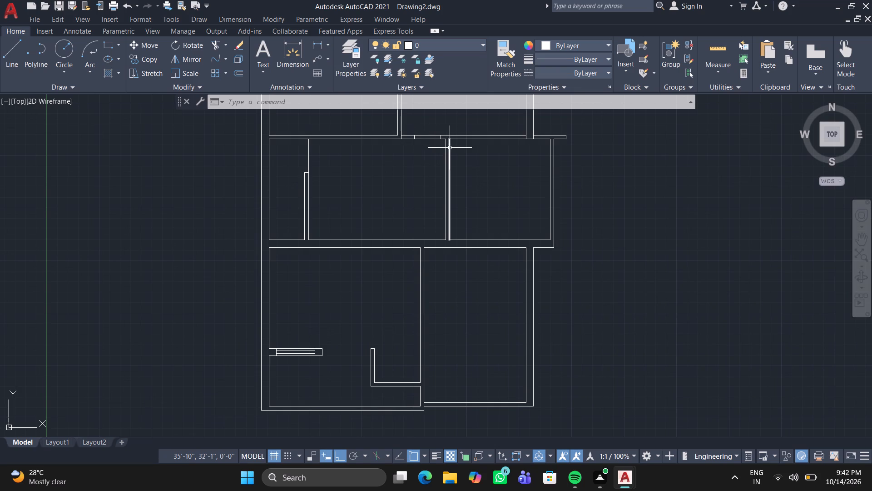
{"action": "scroll", "coordinate": [537, 133], "scroll_direction": "up", "scroll_amount": 2}
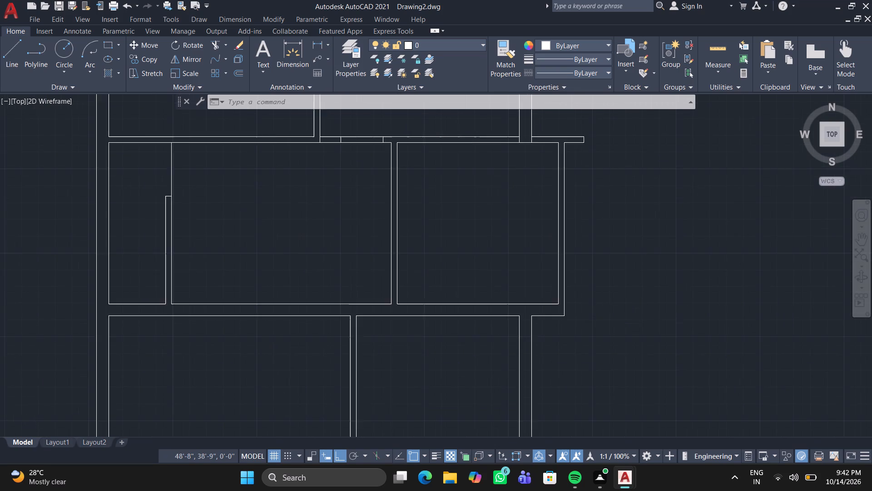
{"action": "left_click", "coordinate": [545, 122]}
{"action": "middle_click_drag", "start_coordinate": [630, 312], "coordinate": [613, 227]}
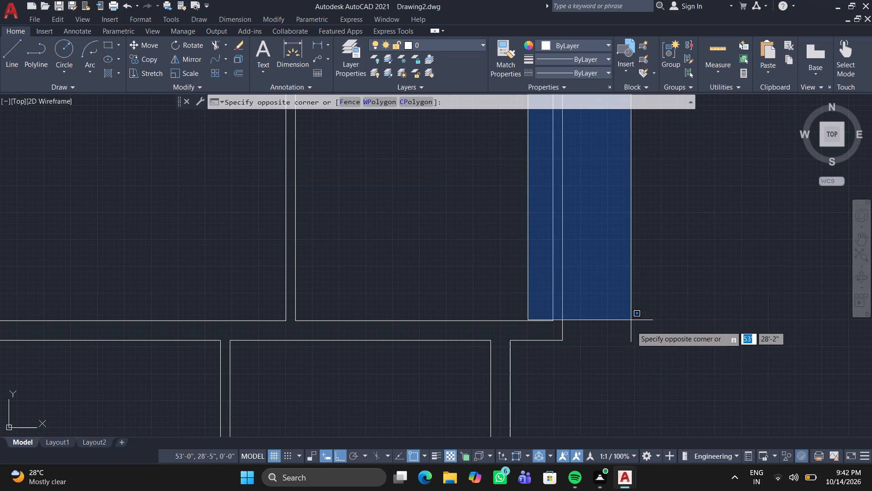
{"action": "left_click", "coordinate": [642, 368]}
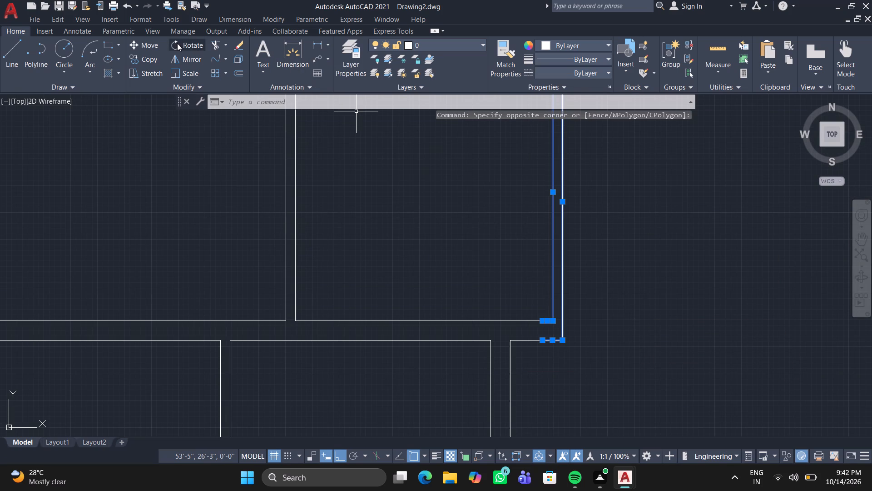
{"action": "left_click", "coordinate": [144, 45]}
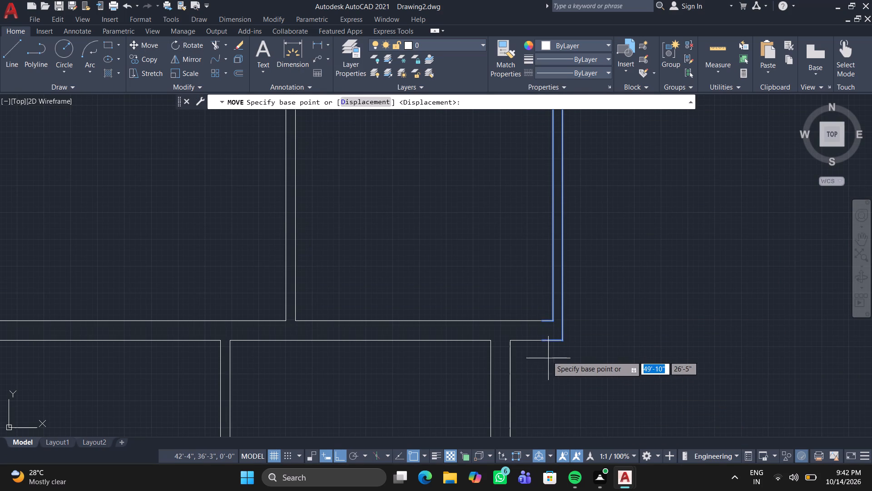
{"action": "scroll", "coordinate": [541, 322], "scroll_direction": "up", "scroll_amount": 2}
{"action": "left_click", "coordinate": [541, 323]}
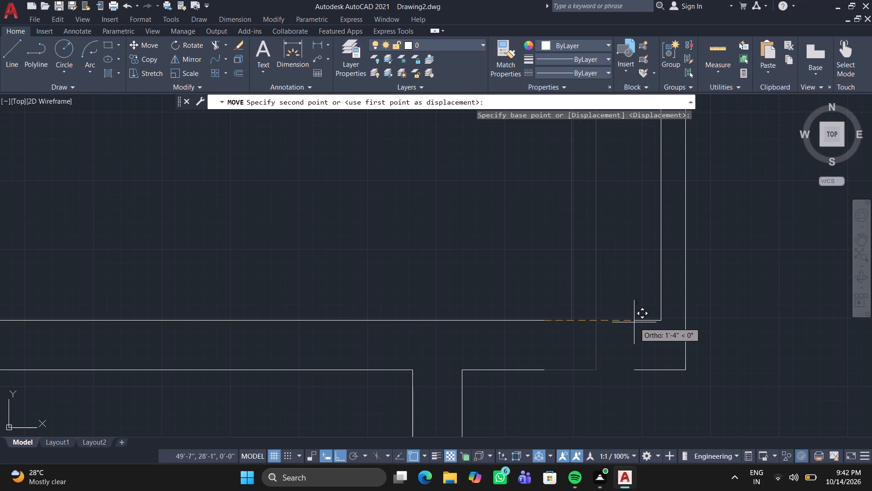
{"action": "left_click", "coordinate": [659, 324]}
{"action": "scroll", "coordinate": [616, 317], "scroll_direction": "down", "scroll_amount": 1}
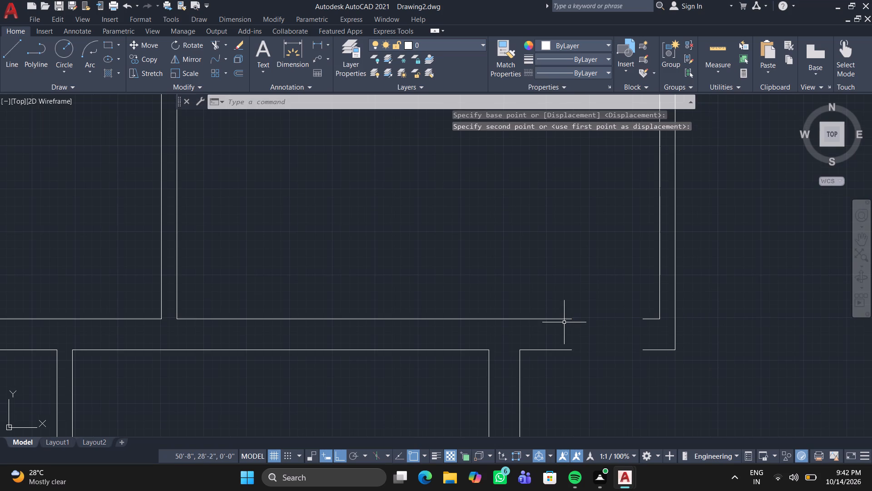
Stretch the inner line of the middle-east room's south wall 2'-2" east to meet the moved east wall's inner line.
{"action": "left_click", "coordinate": [566, 320]}
{"action": "scroll", "coordinate": [570, 319], "scroll_direction": "up", "scroll_amount": 3}
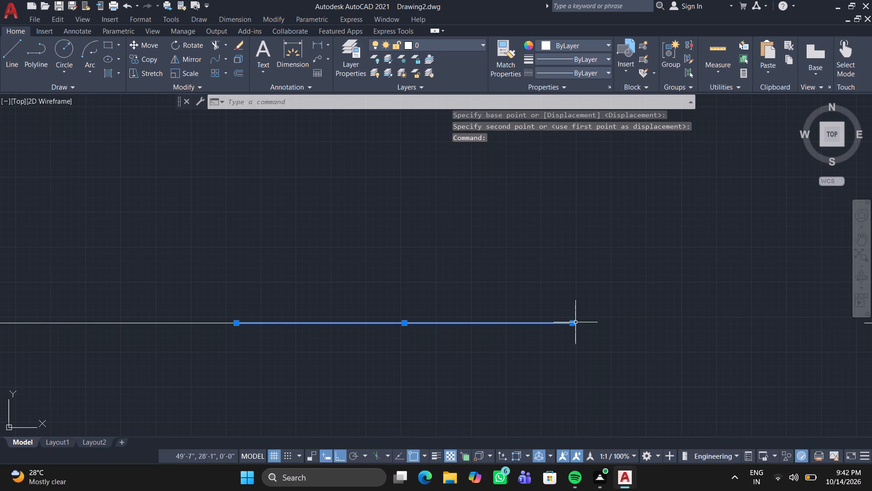
{"action": "left_click", "coordinate": [575, 324]}
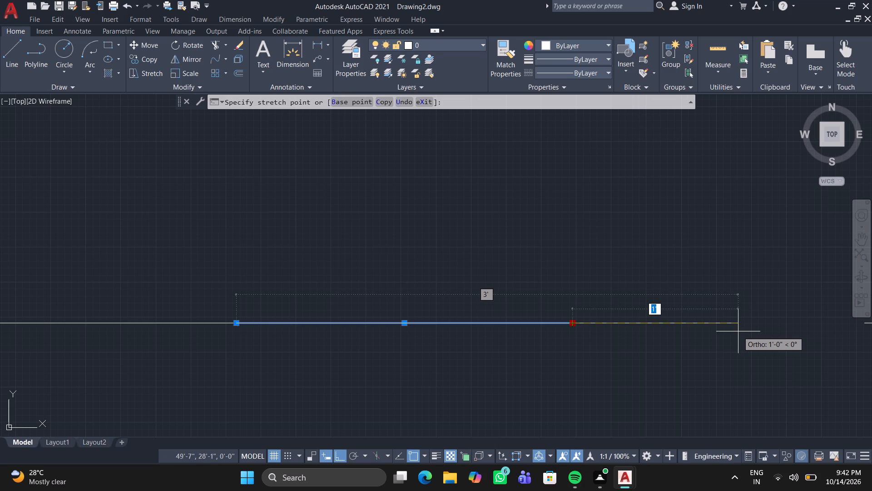
{"action": "scroll", "coordinate": [783, 334], "scroll_direction": "down", "scroll_amount": 2}
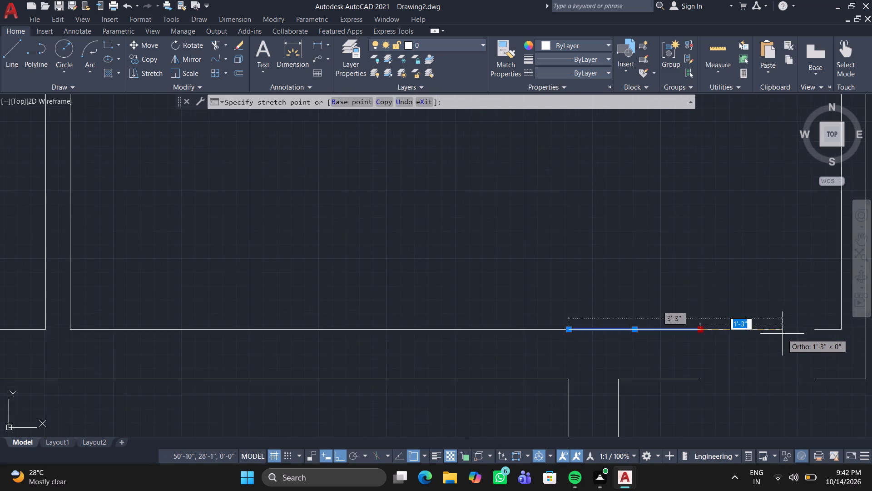
{"action": "middle_click_drag", "start_coordinate": [775, 333], "coordinate": [710, 342]}
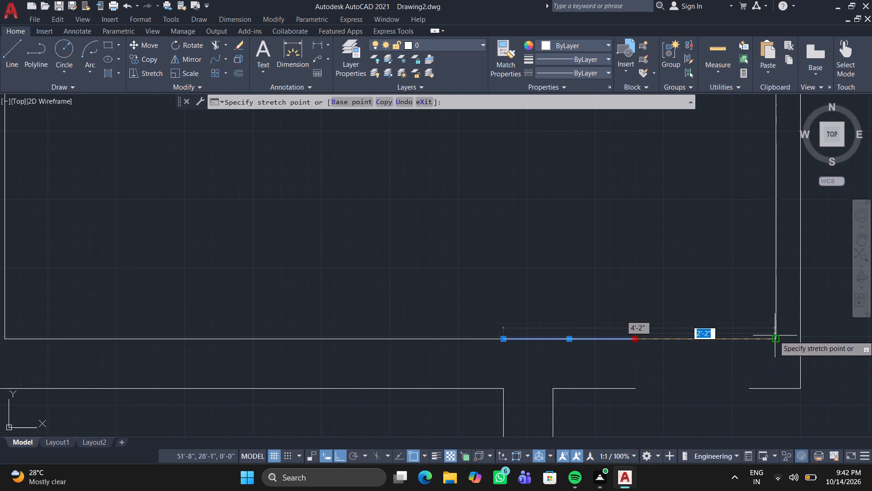
{"action": "left_click", "coordinate": [772, 337]}
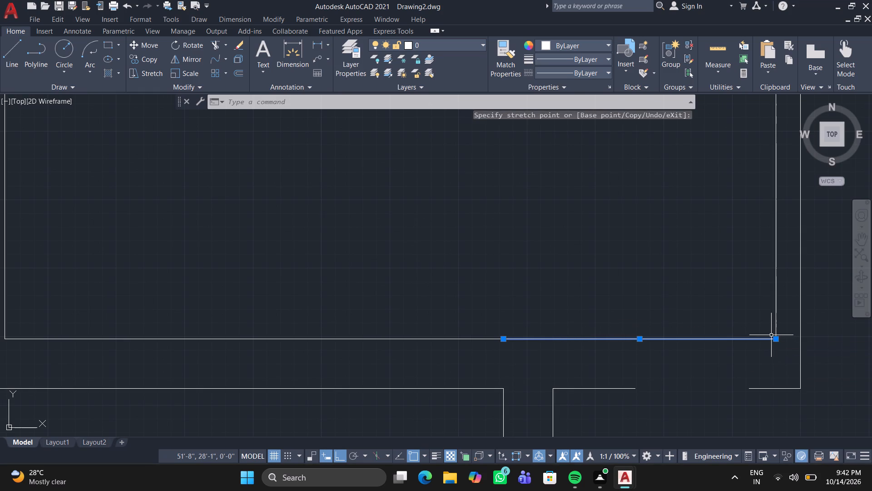
{"action": "key", "text": "Escape"}
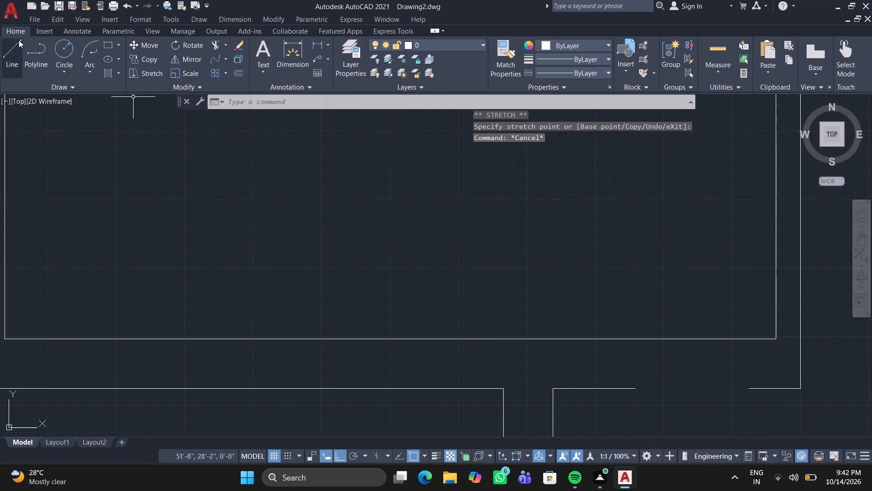
Draw a horizontal line closing the gap in the outer line of the middle-east room's south wall.
{"action": "left_click", "coordinate": [17, 42]}
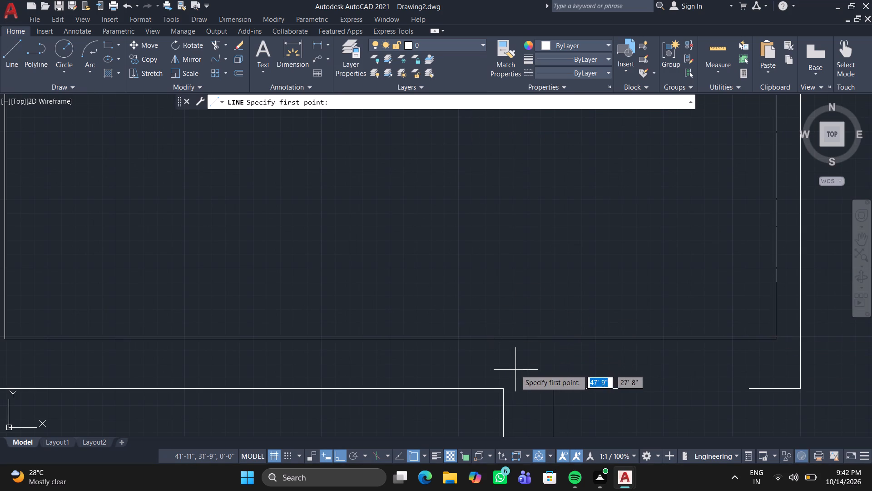
{"action": "left_click", "coordinate": [631, 391]}
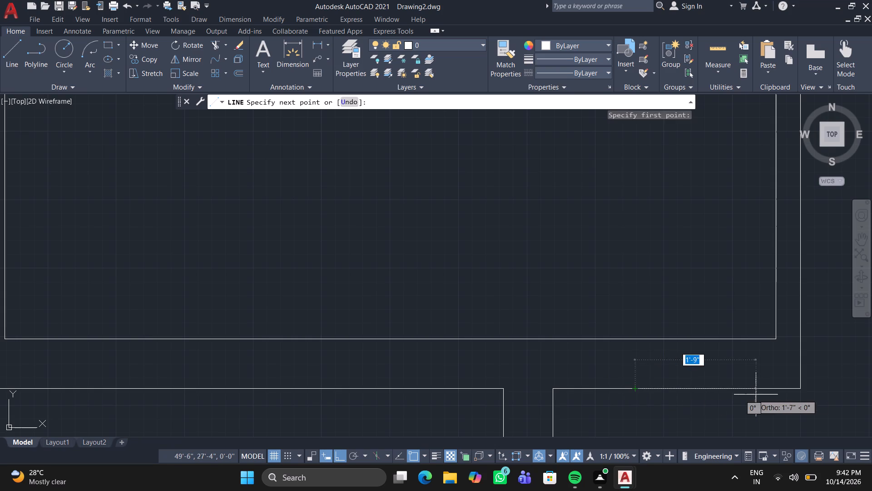
{"action": "left_click", "coordinate": [763, 395]}
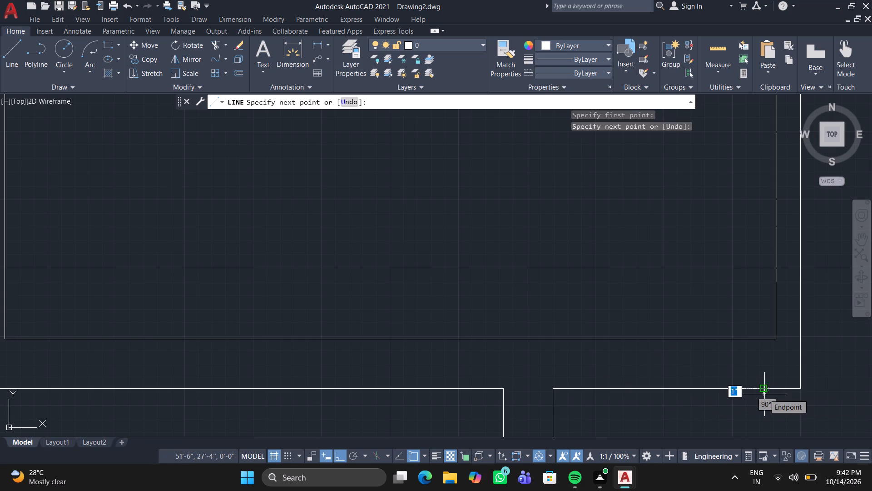
{"action": "key", "text": "Escape"}
Delete the two vertical partition lines separating the middle room from the middle-east room.
{"action": "scroll", "coordinate": [744, 378], "scroll_direction": "down", "scroll_amount": 4}
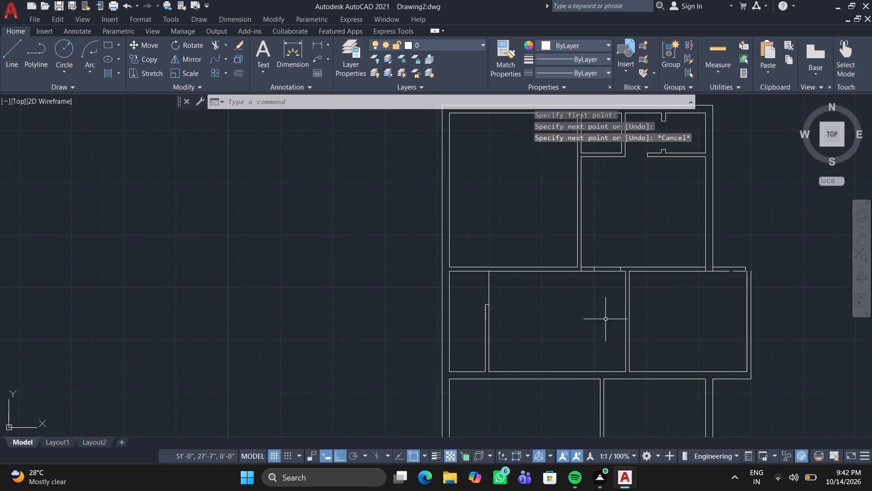
{"action": "scroll", "coordinate": [617, 276], "scroll_direction": "up", "scroll_amount": 4}
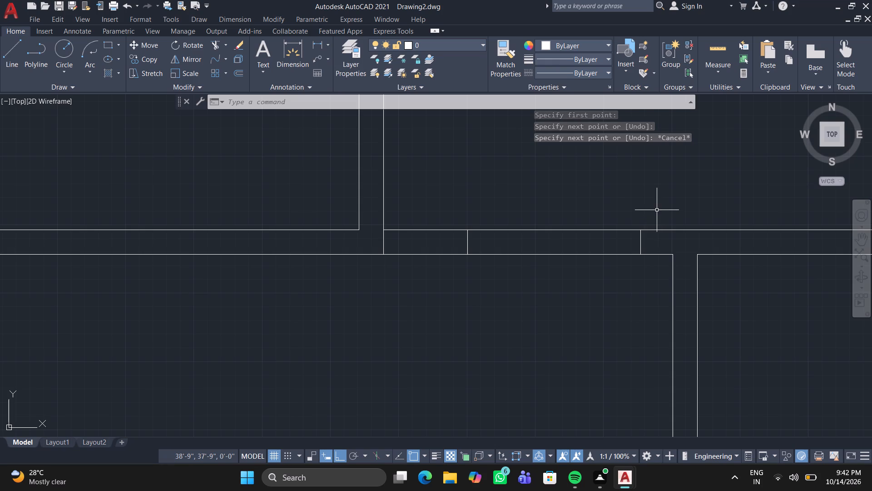
{"action": "left_click", "coordinate": [657, 210]}
{"action": "middle_click_drag", "start_coordinate": [773, 384], "coordinate": [742, 279]}
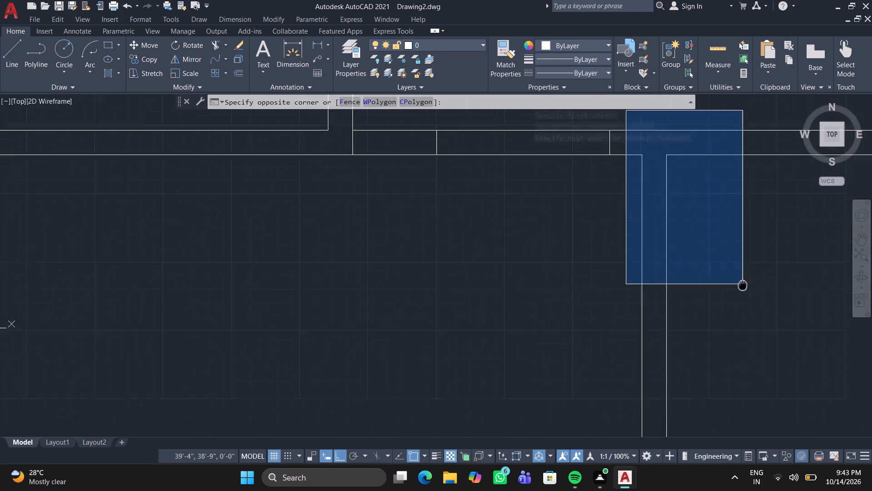
{"action": "middle_click_drag", "start_coordinate": [742, 279], "coordinate": [734, 257]}
{"action": "scroll", "coordinate": [755, 411], "scroll_direction": "down", "scroll_amount": 2}
{"action": "middle_click_drag", "start_coordinate": [755, 412], "coordinate": [704, 254]}
{"action": "middle_click_drag", "start_coordinate": [700, 248], "coordinate": [699, 244]}
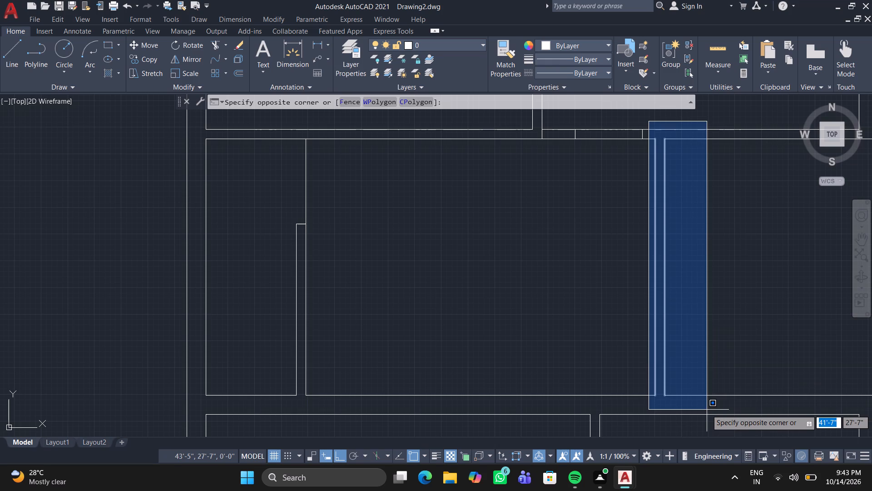
{"action": "left_click", "coordinate": [694, 435]}
{"action": "key", "text": "Delete"}
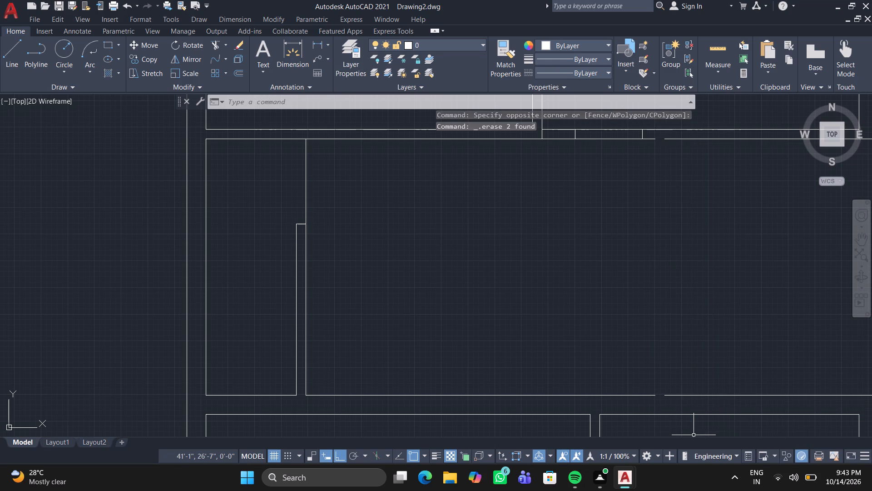
Draw a horizontal line closing the partition gap in the inner line of the middle-east room's south wall.
{"action": "key", "text": "l"}
{"action": "key", "text": "Return"}
{"action": "scroll", "coordinate": [654, 395], "scroll_direction": "up", "scroll_amount": 3}
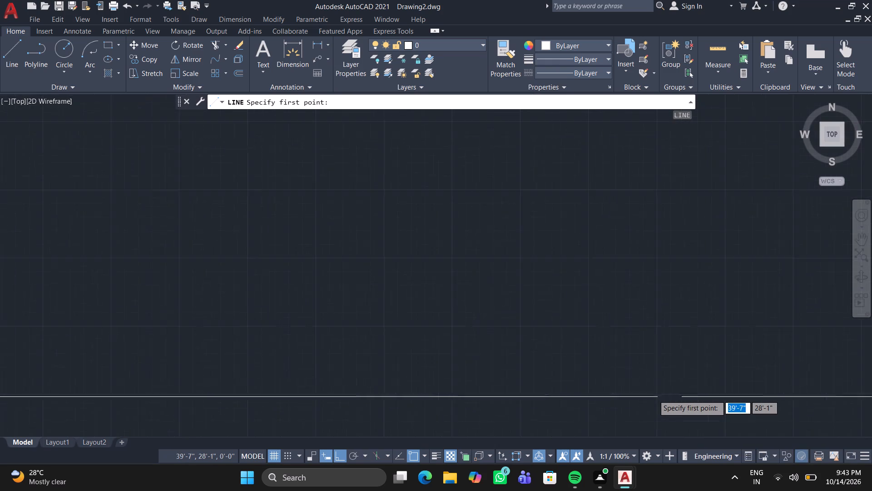
{"action": "left_click", "coordinate": [654, 401]}
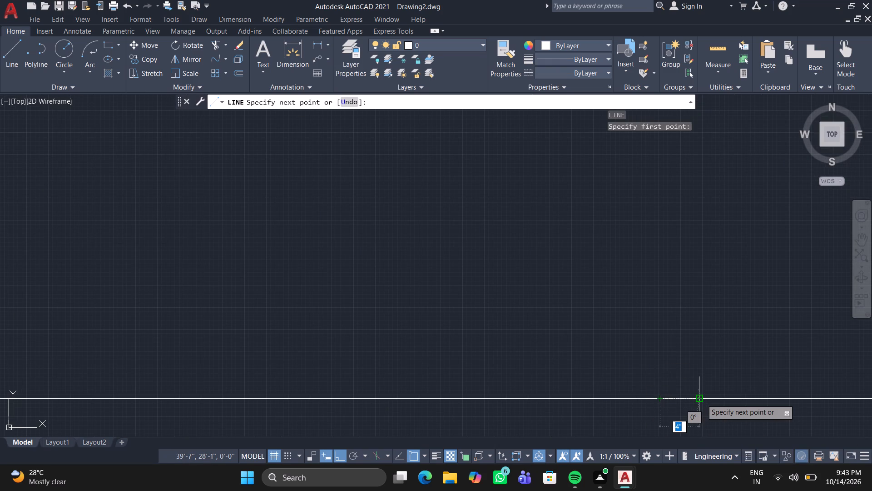
{"action": "left_click", "coordinate": [702, 399]}
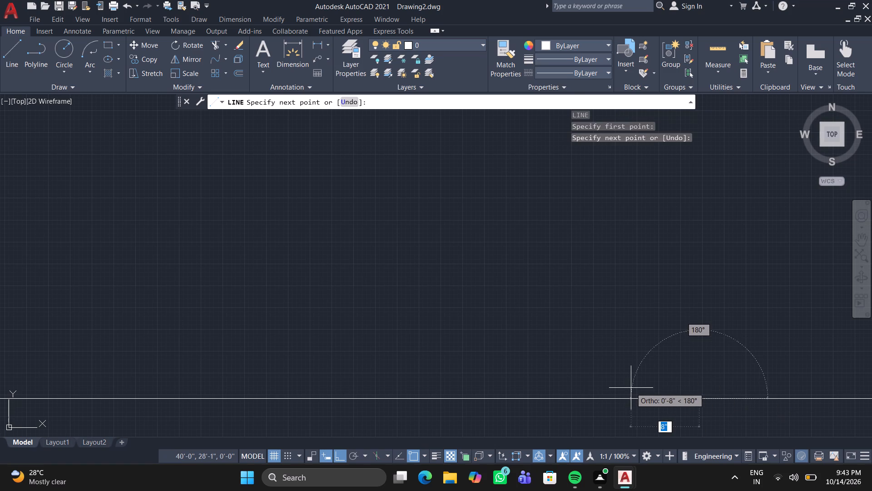
{"action": "key", "text": "Escape"}
Draw a horizontal line closing the former partition's gap in the lower line of the middle room's north wall.
{"action": "scroll", "coordinate": [615, 255], "scroll_direction": "down", "scroll_amount": 3}
{"action": "scroll", "coordinate": [615, 255], "scroll_direction": "up", "scroll_amount": 1}
{"action": "middle_click_drag", "start_coordinate": [615, 255], "coordinate": [554, 446]}
{"action": "middle_click_drag", "start_coordinate": [551, 456], "coordinate": [545, 469]}
{"action": "middle_click", "coordinate": [542, 475]}
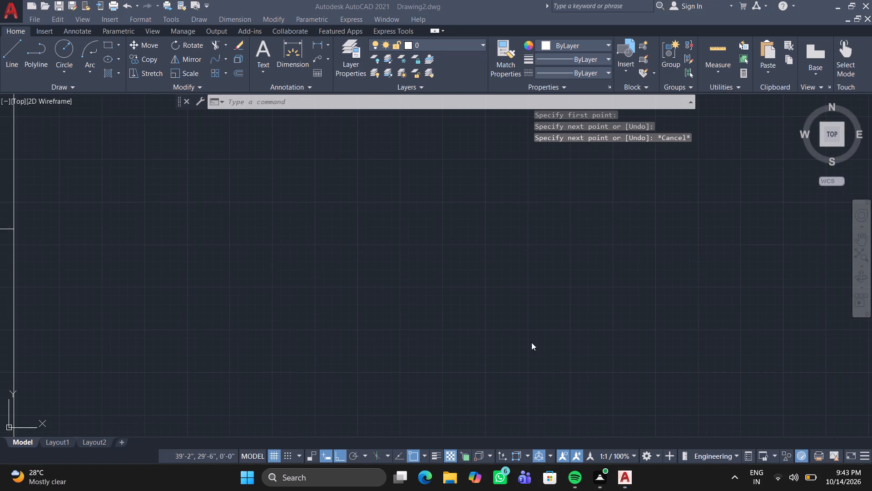
{"action": "scroll", "coordinate": [526, 299], "scroll_direction": "down", "scroll_amount": 2}
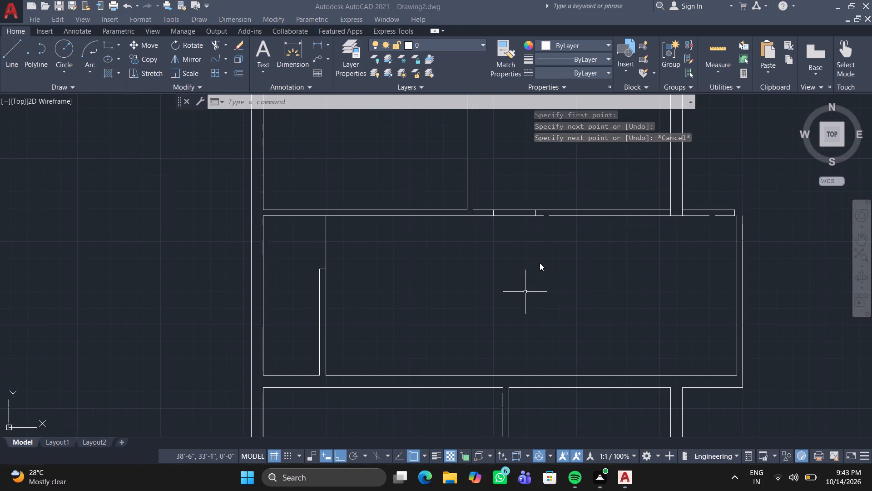
{"action": "left_click", "coordinate": [528, 276]}
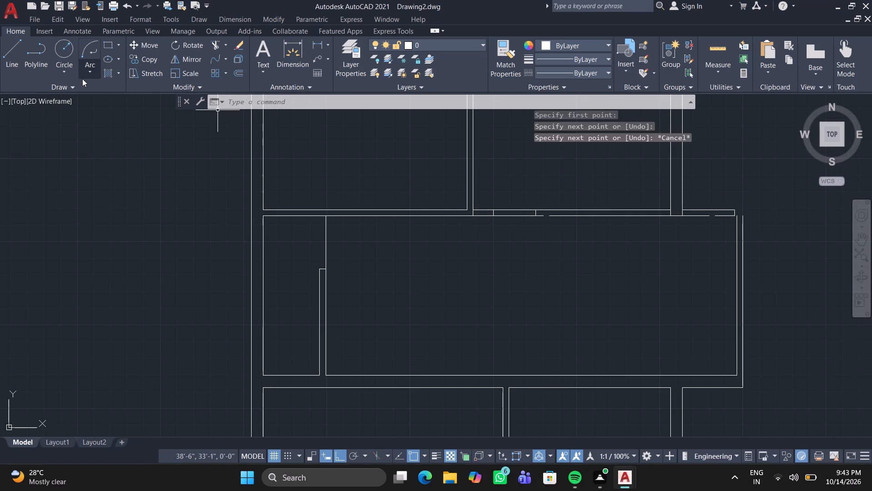
{"action": "left_click", "coordinate": [10, 43]}
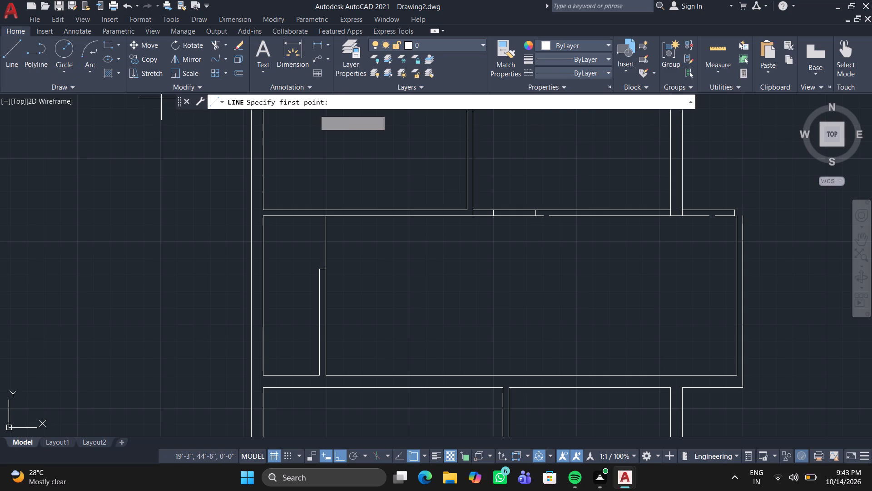
{"action": "scroll", "coordinate": [537, 216], "scroll_direction": "up", "scroll_amount": 4}
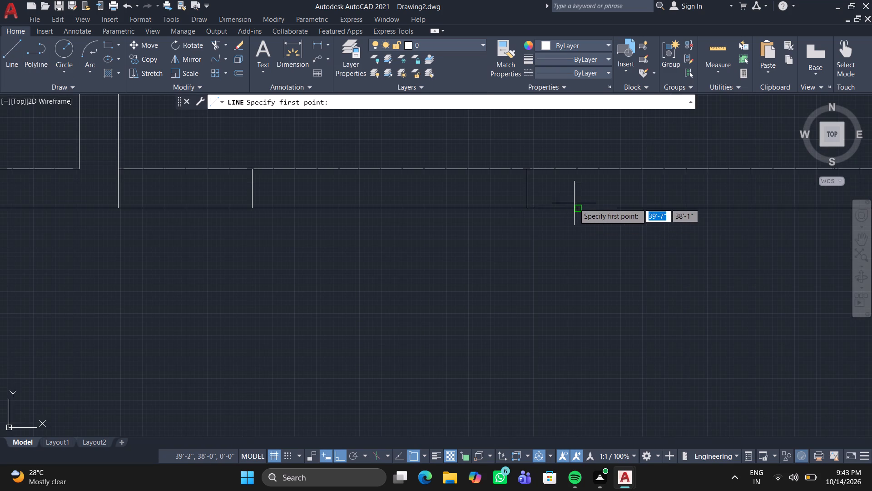
{"action": "left_click", "coordinate": [573, 210]}
{"action": "left_click", "coordinate": [630, 206]}
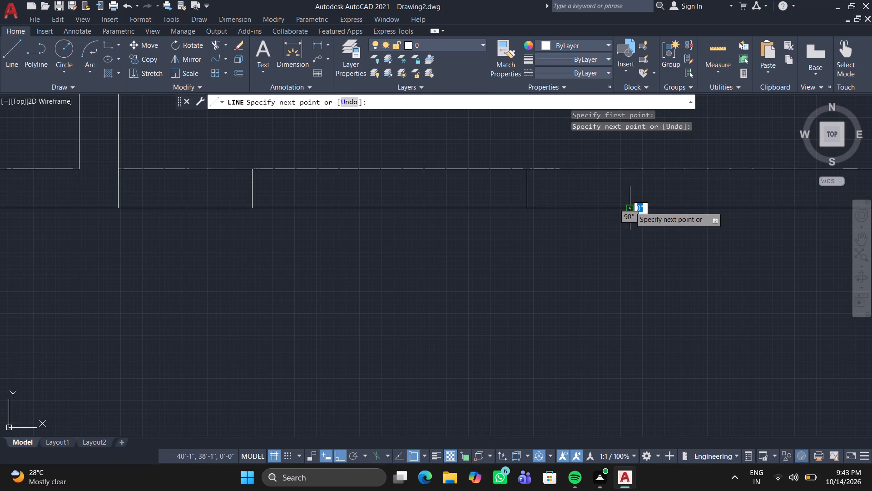
{"action": "key", "text": "Escape"}
Offset the inner line of the middle-east room's east wall 10' to the west.
{"action": "scroll", "coordinate": [609, 276], "scroll_direction": "down", "scroll_amount": 4}
{"action": "middle_click_drag", "start_coordinate": [610, 281], "coordinate": [441, 232]}
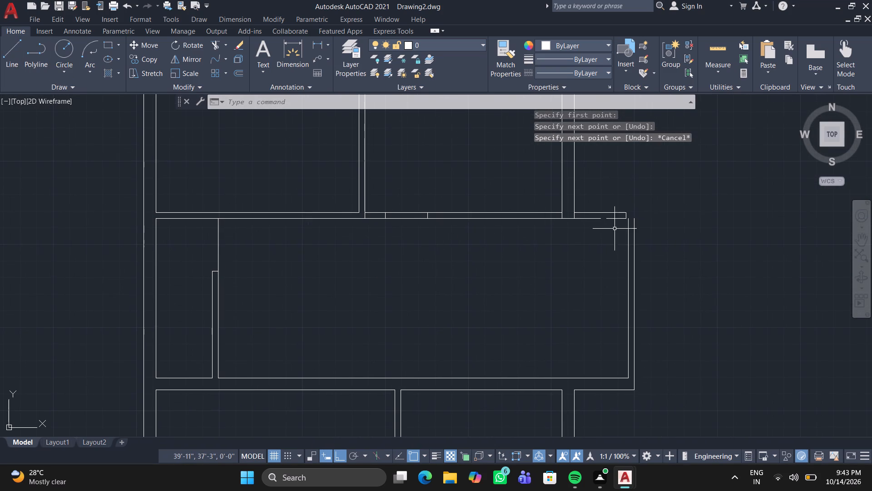
{"action": "key", "text": "o"}
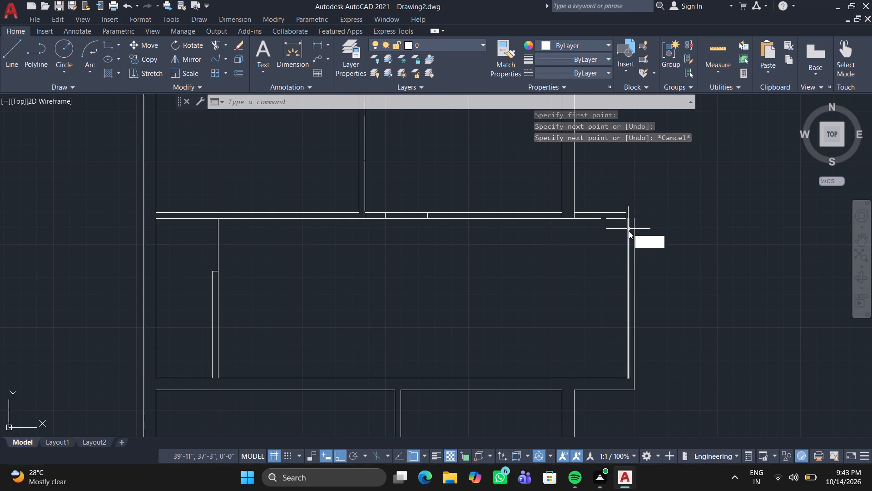
{"action": "key", "text": "Return"}
{"action": "type", "text": "10"}
{"action": "key", "text": "apostrophe"}
{"action": "key", "text": "Return"}
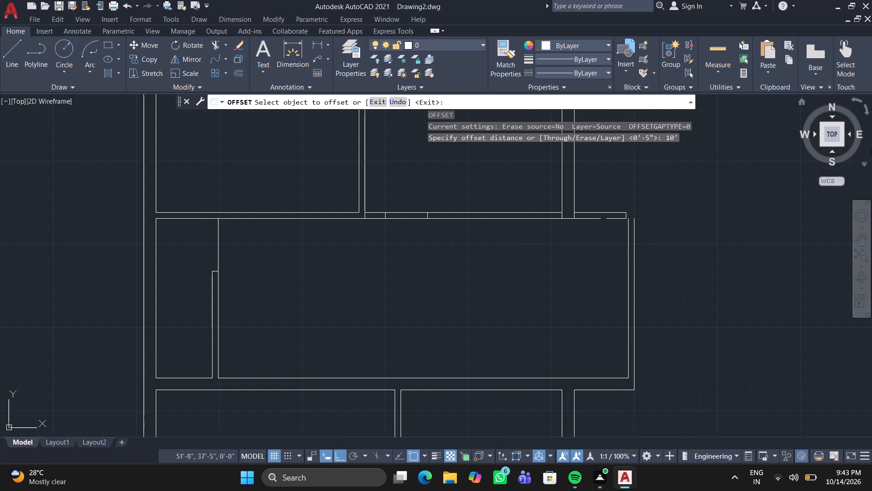
{"action": "left_click", "coordinate": [627, 228]}
{"action": "left_click", "coordinate": [502, 256]}
{"action": "key", "text": "Escape"}
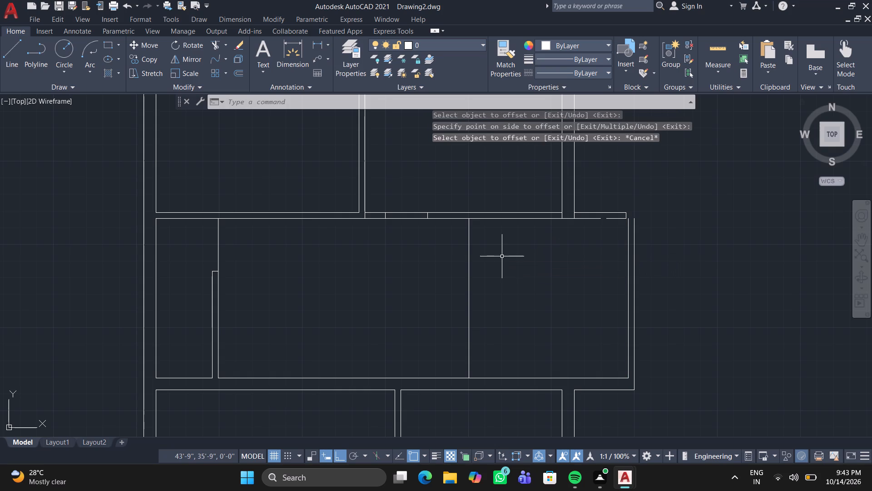
{"action": "key", "text": "Escape"}
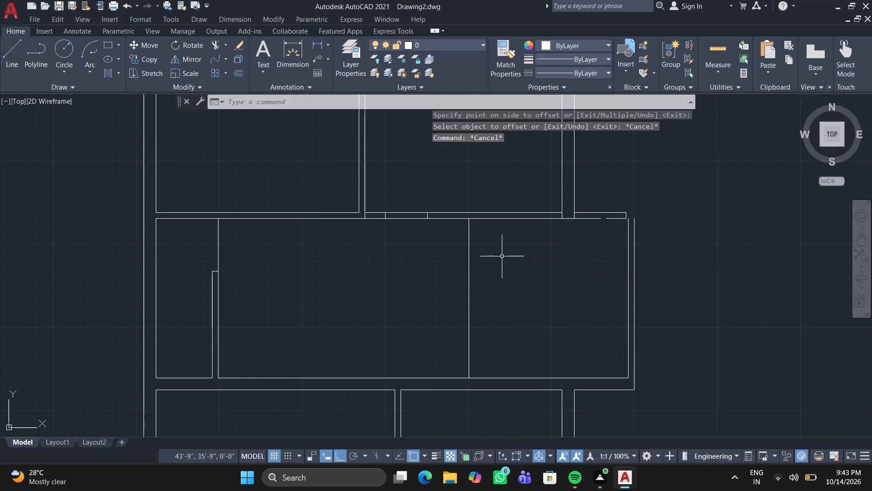
Offset the new vertical partition line 4.5" to the east.
{"action": "type", "text": "O4"}
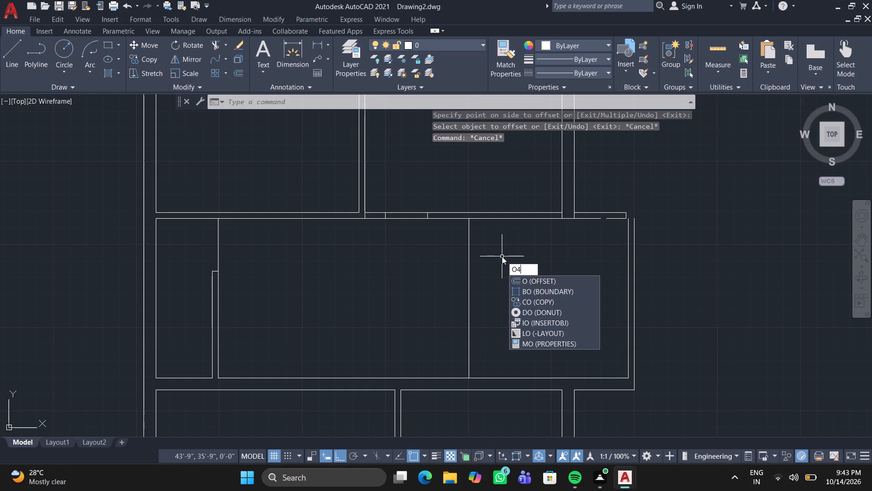
{"action": "key", "text": "BackSpace"}
{"action": "key", "text": "Return"}
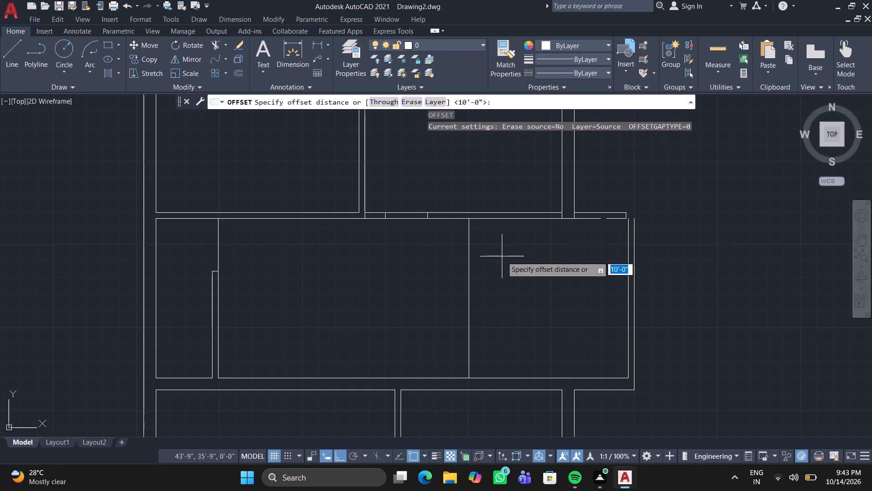
{"action": "type", "text": "4.5\""}
{"action": "key", "text": "Return"}
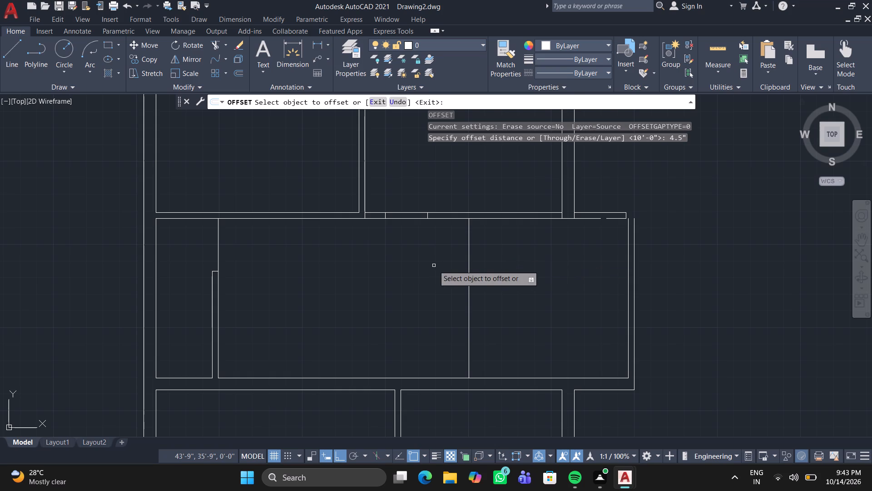
{"action": "left_click", "coordinate": [469, 253]}
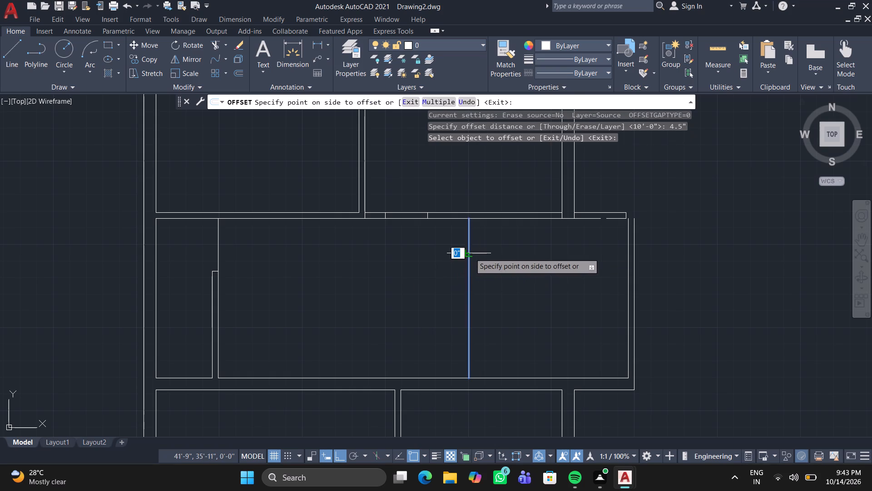
{"action": "left_click", "coordinate": [500, 254]}
{"action": "key", "text": "Escape"}
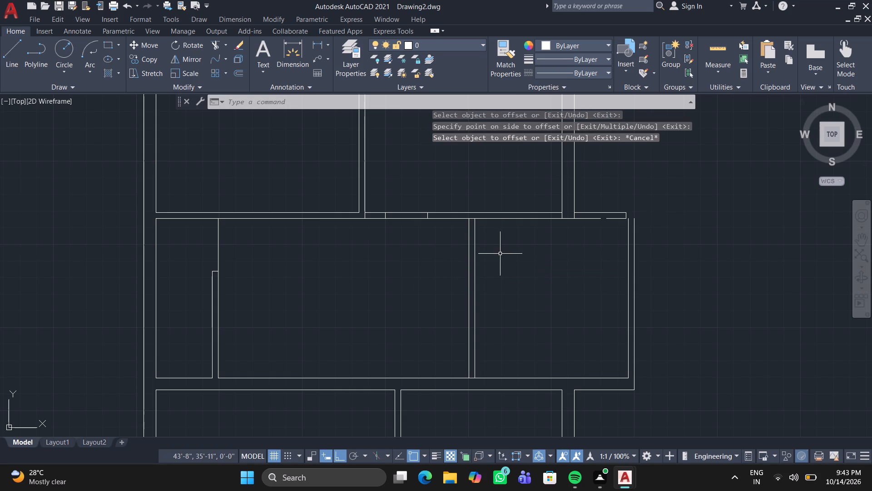
Draw a line from the north wall's lower-line gap about 2'-1" east to the east wall's outer line, continuing a short way north.
{"action": "middle_click_drag", "start_coordinate": [519, 227], "coordinate": [294, 209]}
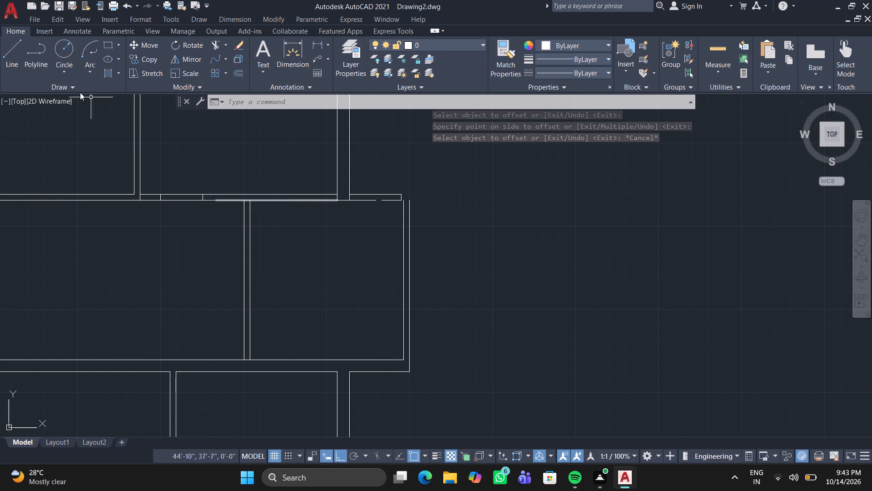
{"action": "left_click", "coordinate": [10, 46]}
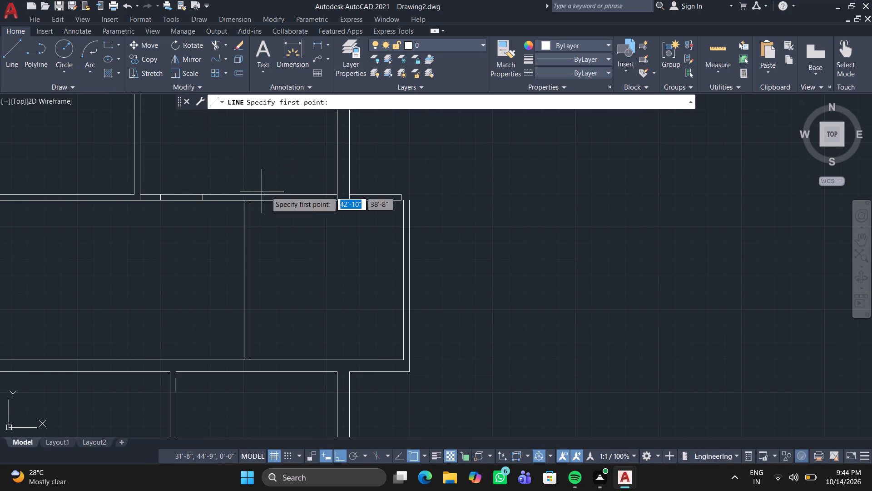
{"action": "scroll", "coordinate": [358, 199], "scroll_direction": "up", "scroll_amount": 2}
{"action": "scroll", "coordinate": [396, 203], "scroll_direction": "up", "scroll_amount": 2}
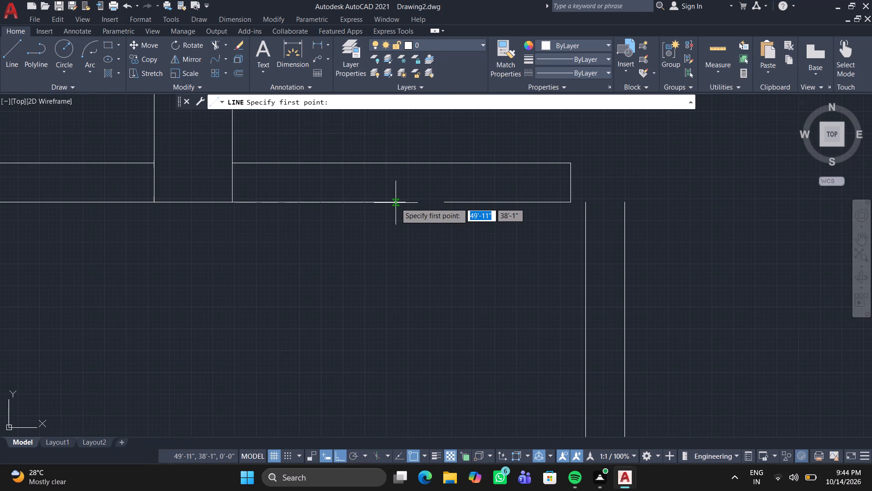
{"action": "left_click", "coordinate": [406, 201]}
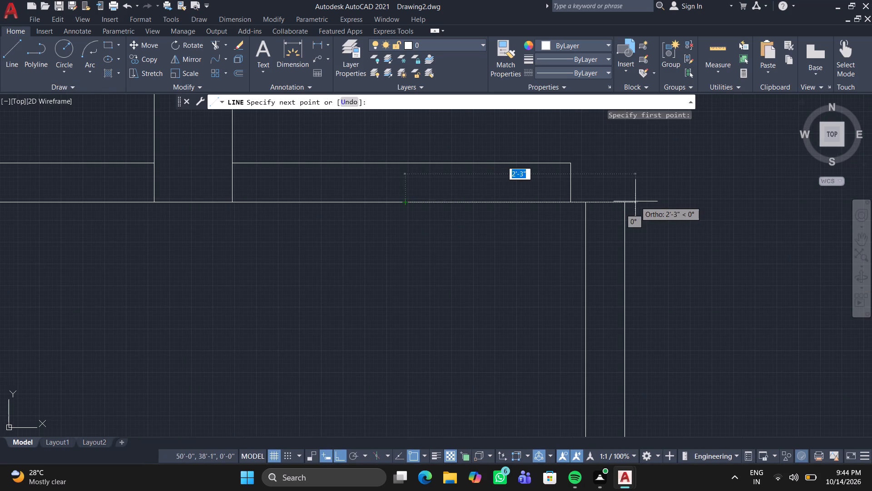
{"action": "left_click", "coordinate": [624, 206]}
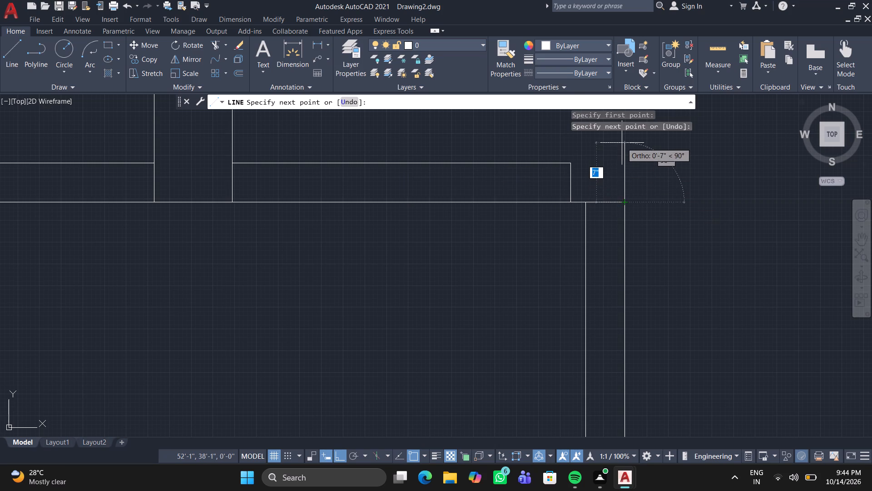
{"action": "left_click", "coordinate": [622, 132]}
{"action": "key", "text": "Escape"}
Stretch the upper line of the middle-east room's north wall east to meet the east wall's outer line.
{"action": "middle_click_drag", "start_coordinate": [578, 165], "coordinate": [478, 206]}
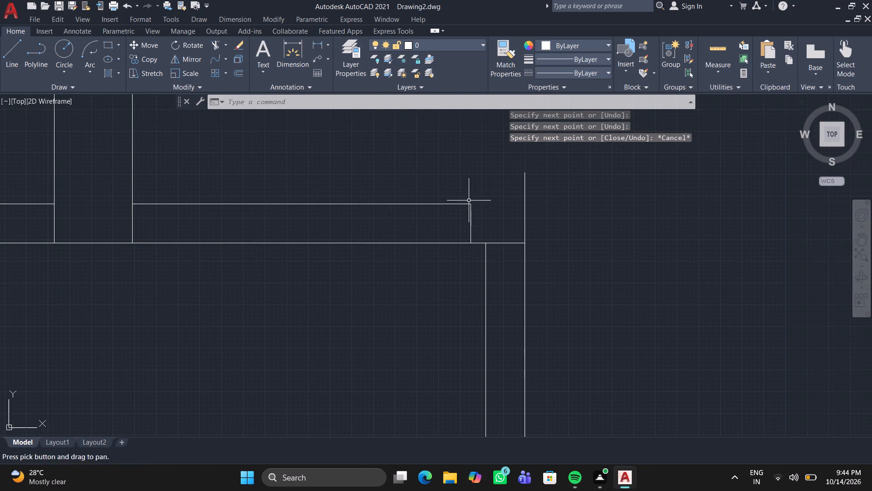
{"action": "left_click", "coordinate": [443, 206]}
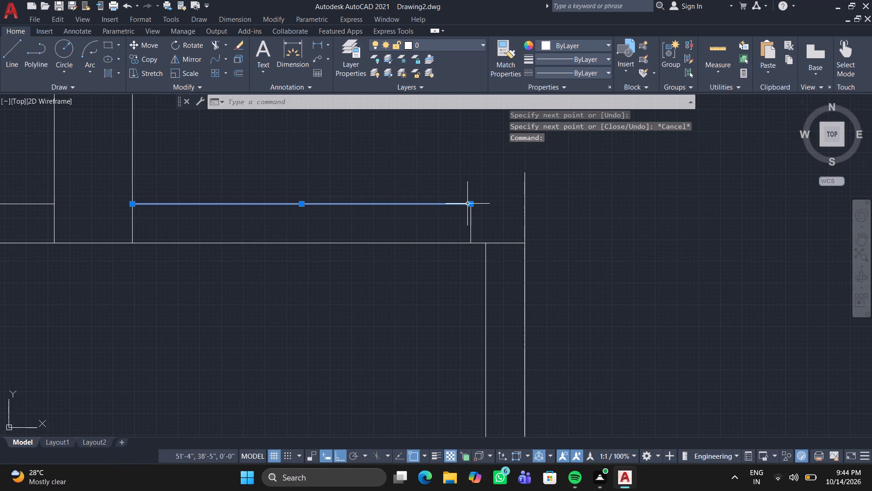
{"action": "left_click", "coordinate": [471, 201]}
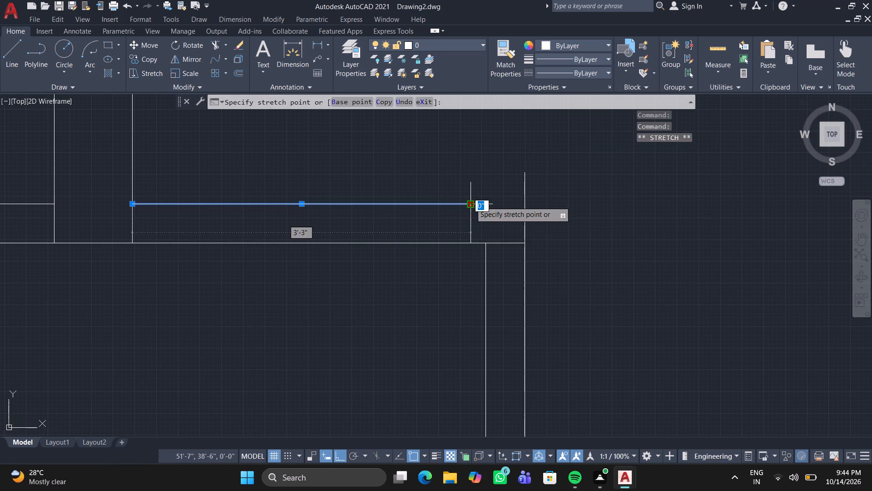
{"action": "left_click", "coordinate": [523, 204]}
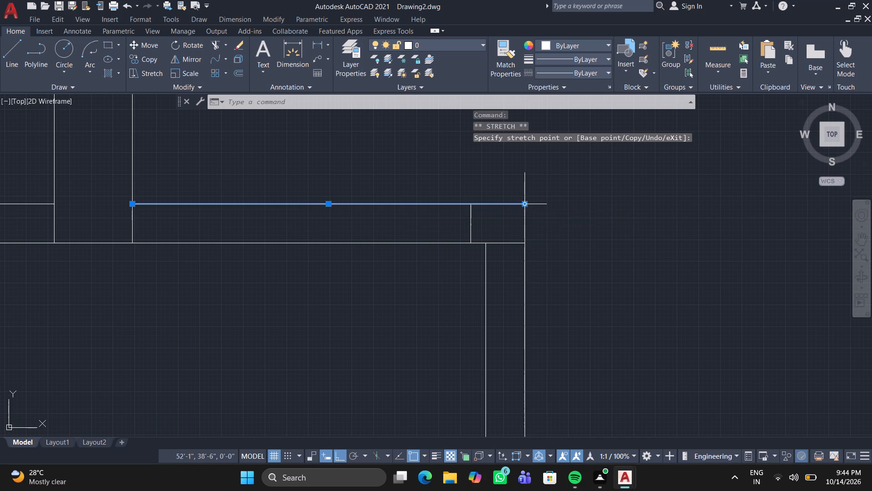
{"action": "key", "text": "Escape"}
{"action": "key", "text": "Escape"}
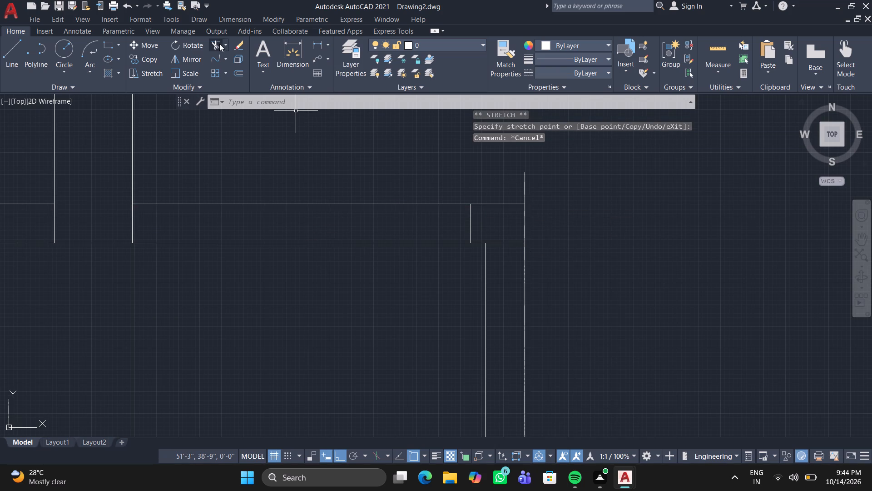
Trim the middle-east room's northeast corner, removing the old end line, the inner line's extension across the east wall, and the outer line's overhang.
{"action": "left_click", "coordinate": [215, 43]}
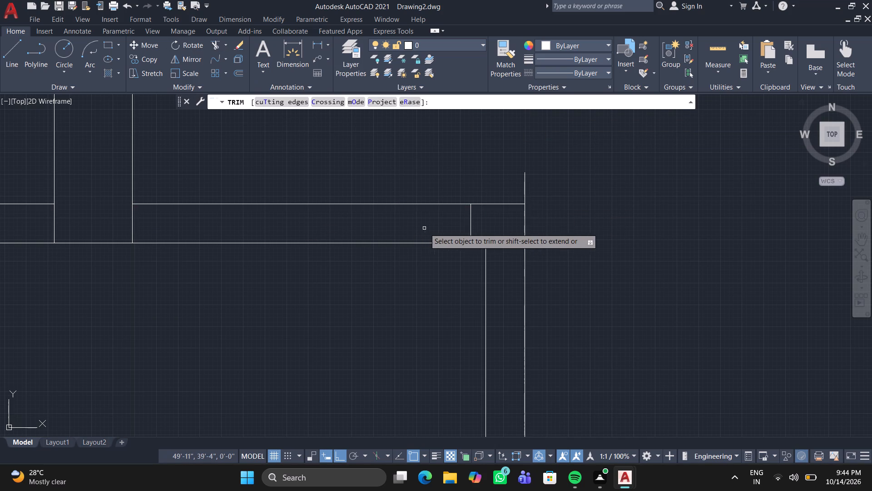
{"action": "left_click", "coordinate": [441, 222]}
{"action": "left_click", "coordinate": [487, 221]}
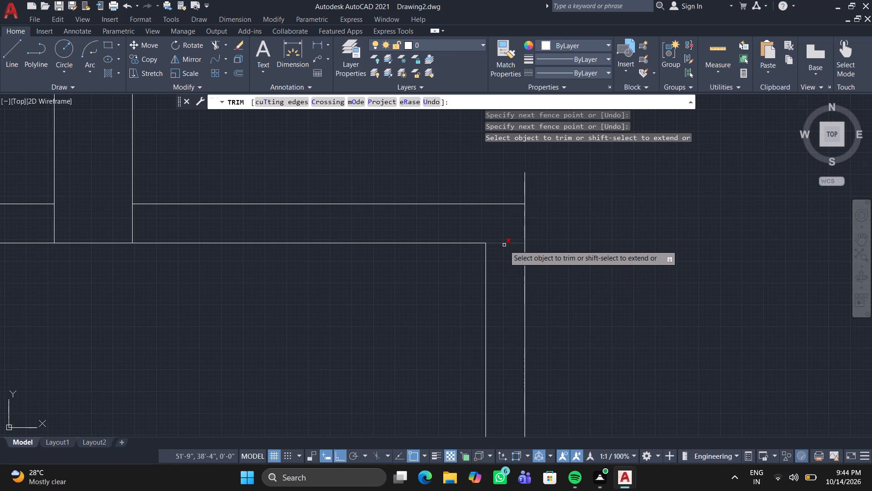
{"action": "left_click", "coordinate": [504, 245]}
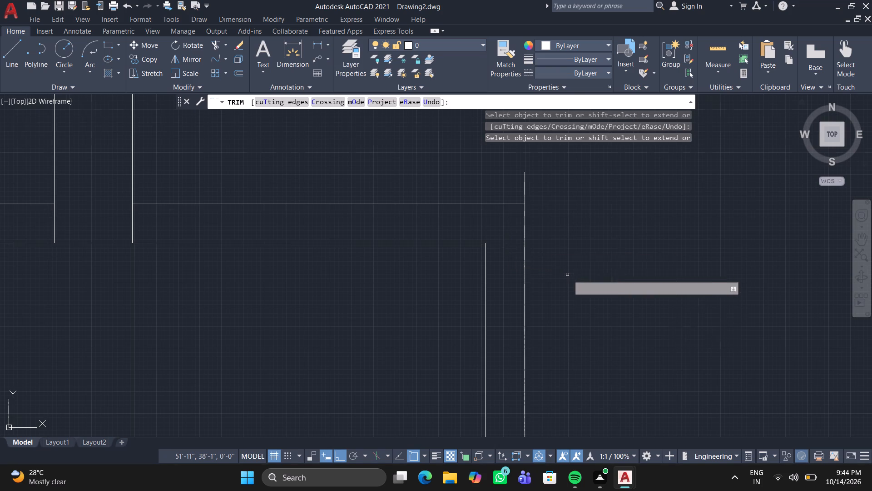
{"action": "scroll", "coordinate": [568, 275], "scroll_direction": "down", "scroll_amount": 3}
{"action": "scroll", "coordinate": [565, 255], "scroll_direction": "up", "scroll_amount": 4}
{"action": "left_click", "coordinate": [518, 255]}
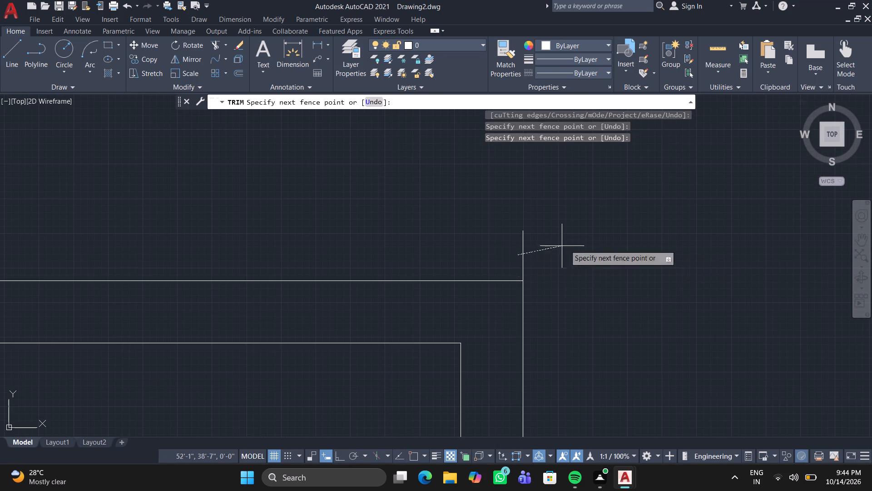
{"action": "left_click", "coordinate": [646, 238]}
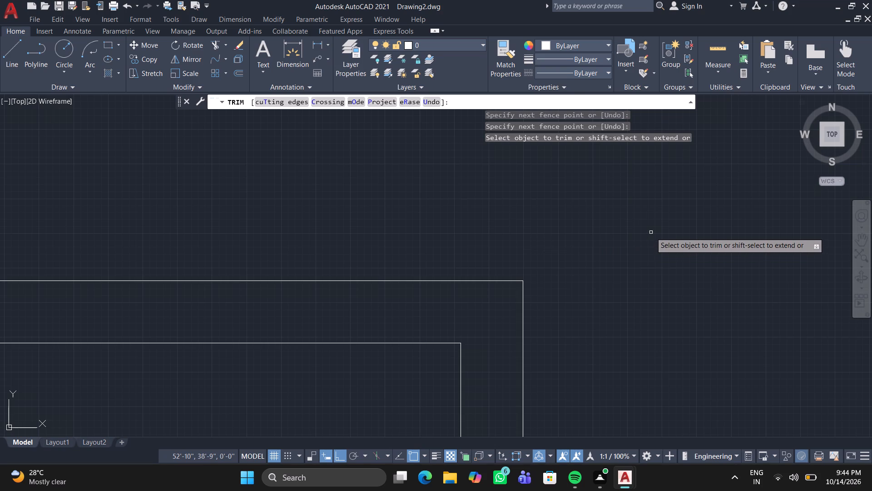
Draw a 9" line across the middle-east room's south wall, from the top of the lower partition's east line north to the upper wall line.
{"action": "scroll", "coordinate": [652, 232], "scroll_direction": "down", "scroll_amount": 4}
{"action": "middle_click_drag", "start_coordinate": [659, 281], "coordinate": [584, 135]}
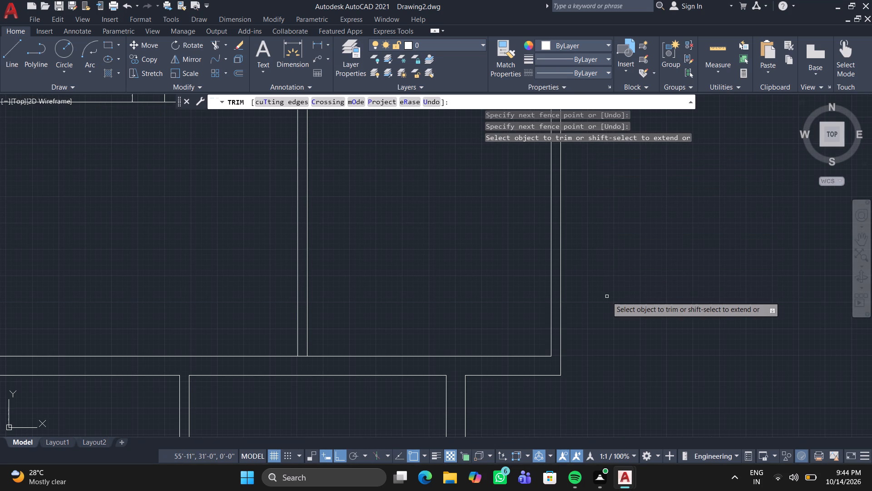
{"action": "key", "text": "Escape"}
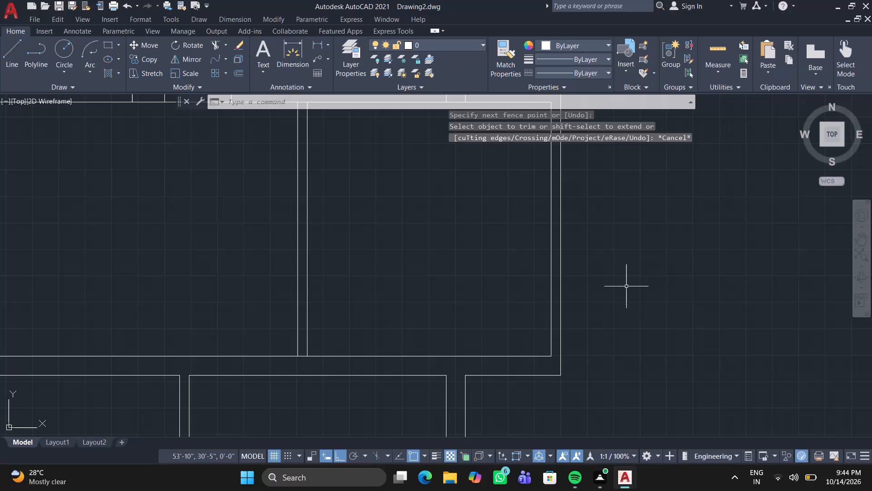
{"action": "scroll", "coordinate": [627, 289], "scroll_direction": "down", "scroll_amount": 1}
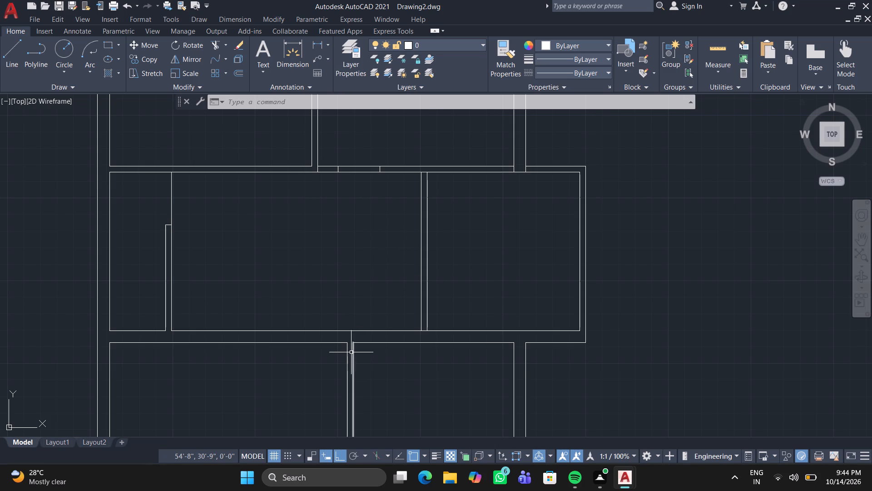
{"action": "left_click", "coordinate": [8, 45]}
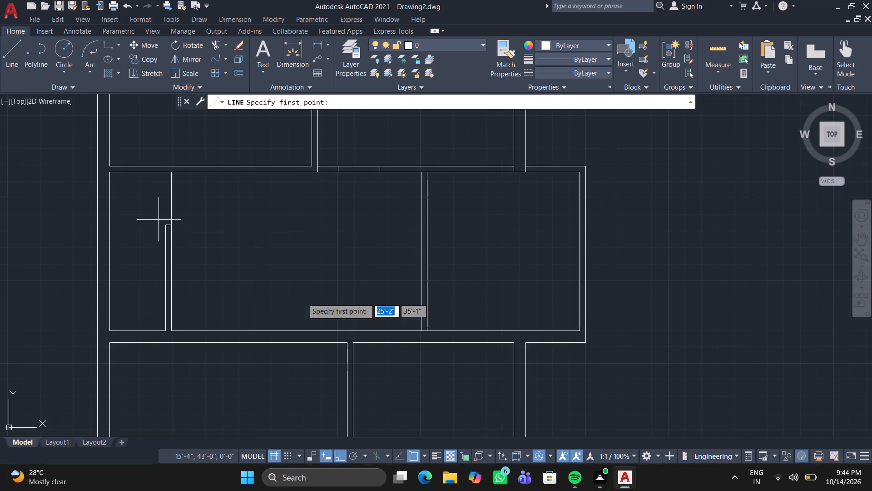
{"action": "scroll", "coordinate": [350, 340], "scroll_direction": "up", "scroll_amount": 2}
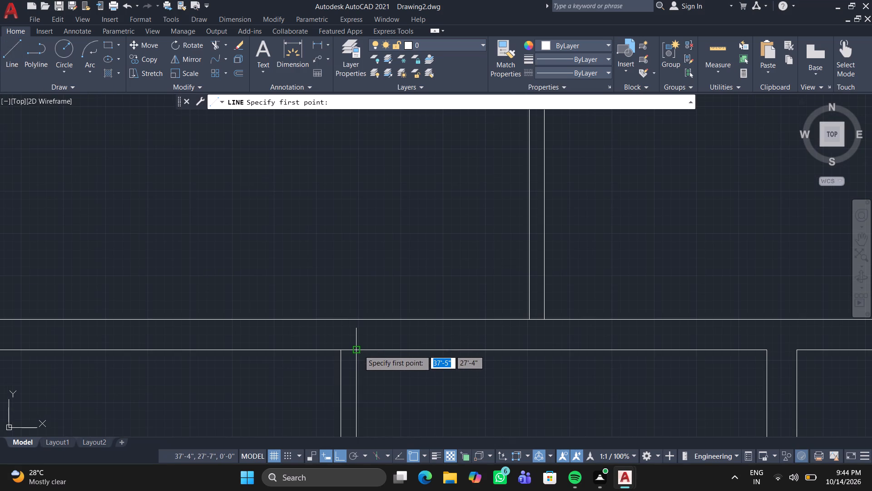
{"action": "left_click", "coordinate": [359, 351]}
{"action": "left_click", "coordinate": [358, 322]}
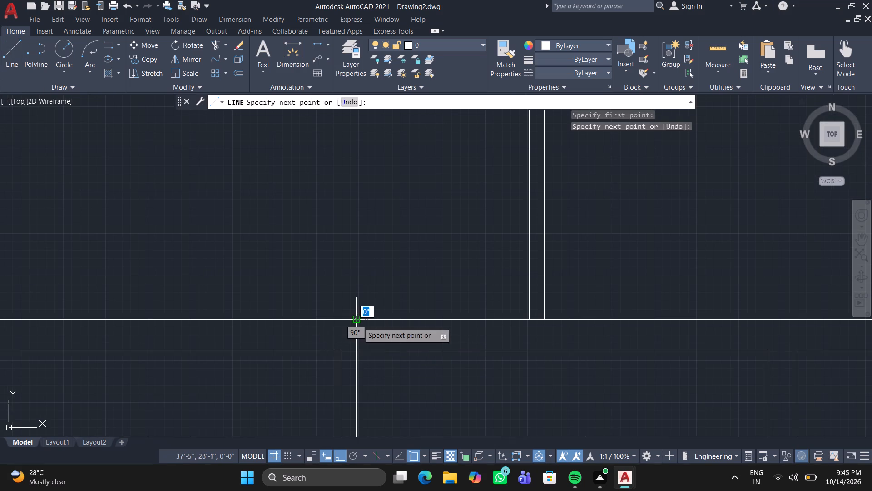
{"action": "key", "text": "Escape"}
{"action": "scroll", "coordinate": [396, 381], "scroll_direction": "down", "scroll_amount": 1}
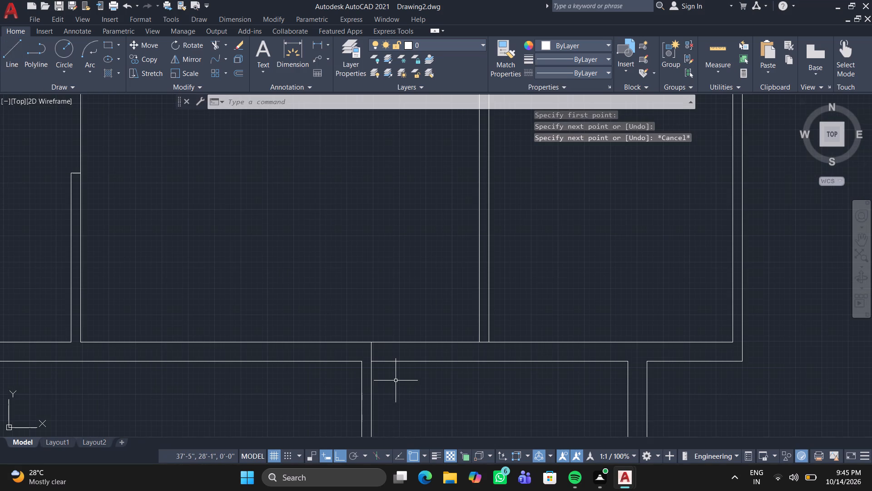
Stretch the middle-east room partition's west line south by 9" to the south wall's lower line.
{"action": "middle_click_drag", "start_coordinate": [394, 378], "coordinate": [230, 380]}
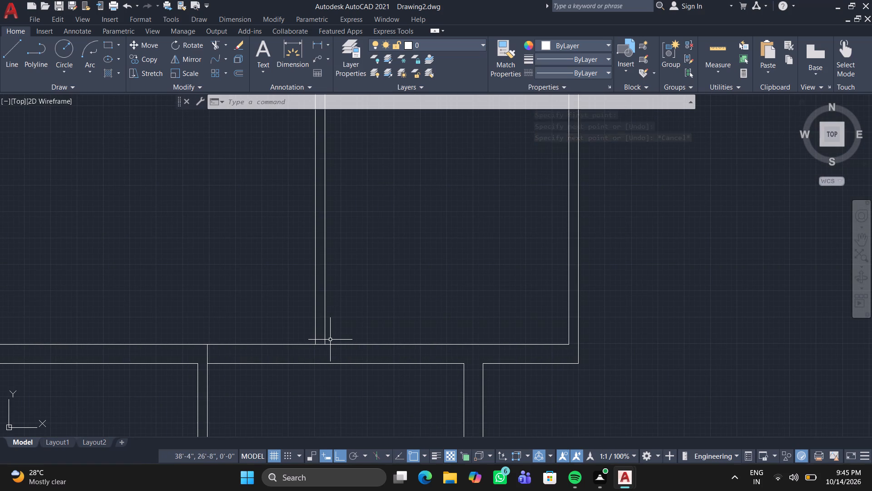
{"action": "left_click", "coordinate": [316, 341]}
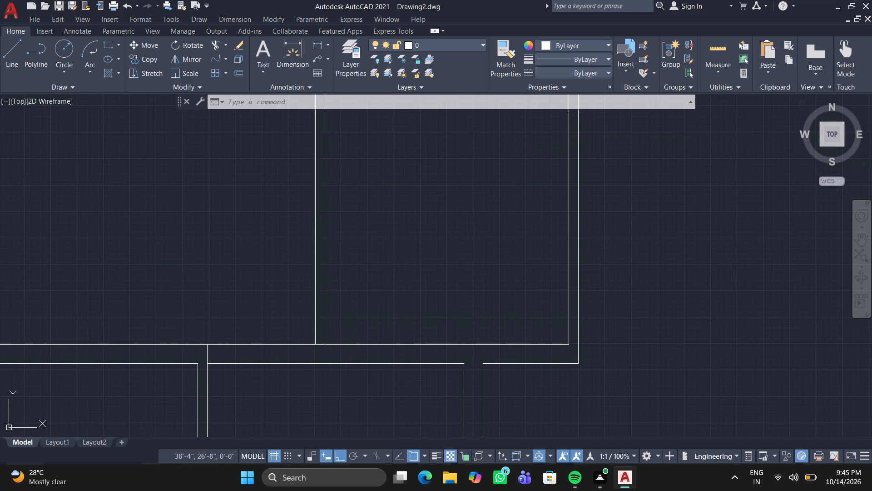
{"action": "left_click", "coordinate": [313, 343]}
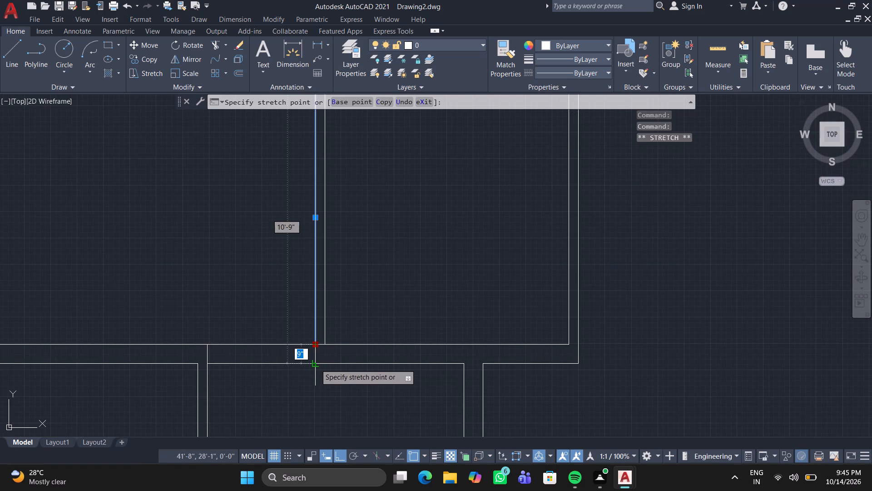
{"action": "left_click", "coordinate": [316, 365]}
Trim the north wall's inner line where it crosses between the two partition lines.
{"action": "middle_click_drag", "start_coordinate": [304, 242], "coordinate": [288, 415]}
{"action": "scroll", "coordinate": [298, 355], "scroll_direction": "up", "scroll_amount": 1}
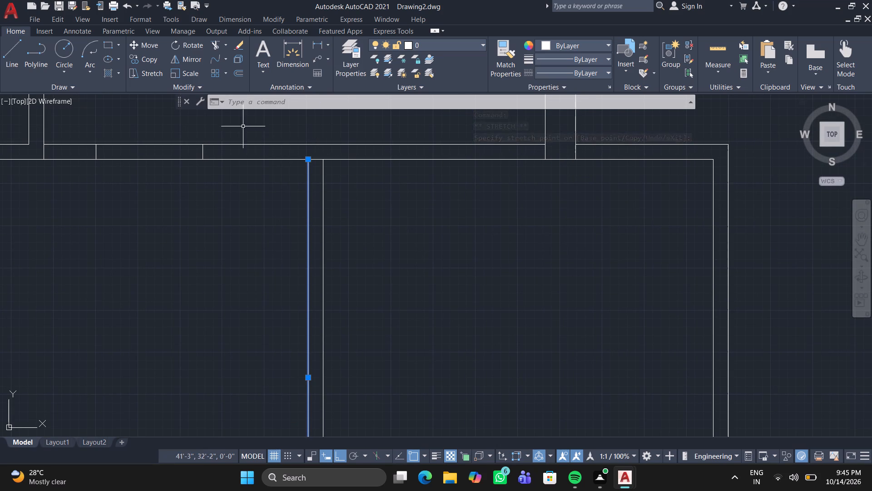
{"action": "left_click", "coordinate": [225, 44]}
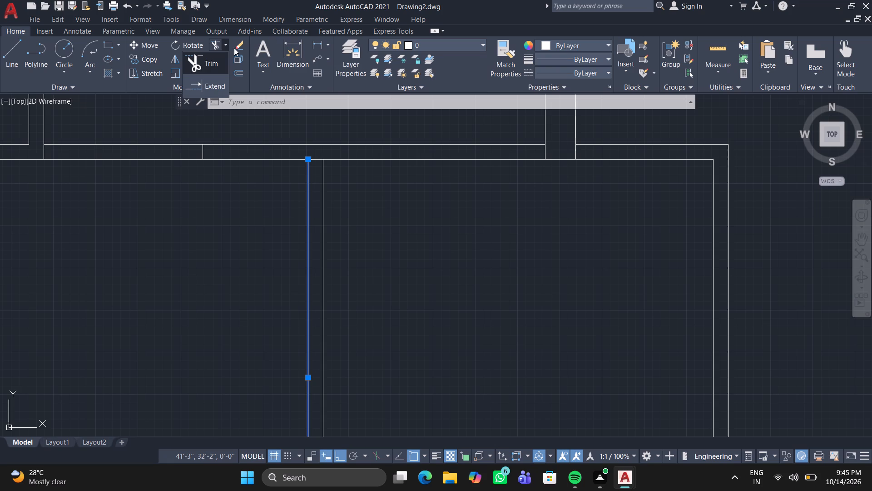
{"action": "left_click", "coordinate": [214, 44]}
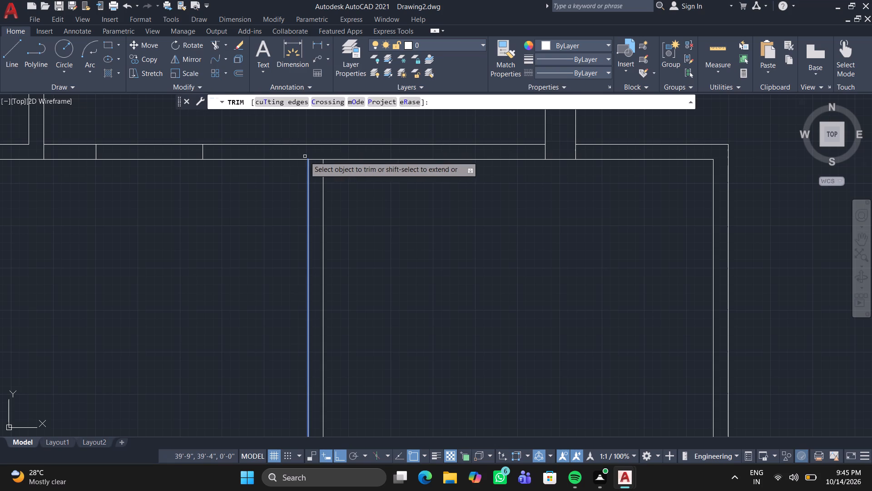
{"action": "scroll", "coordinate": [310, 159], "scroll_direction": "up", "scroll_amount": 3}
{"action": "left_click", "coordinate": [325, 148]}
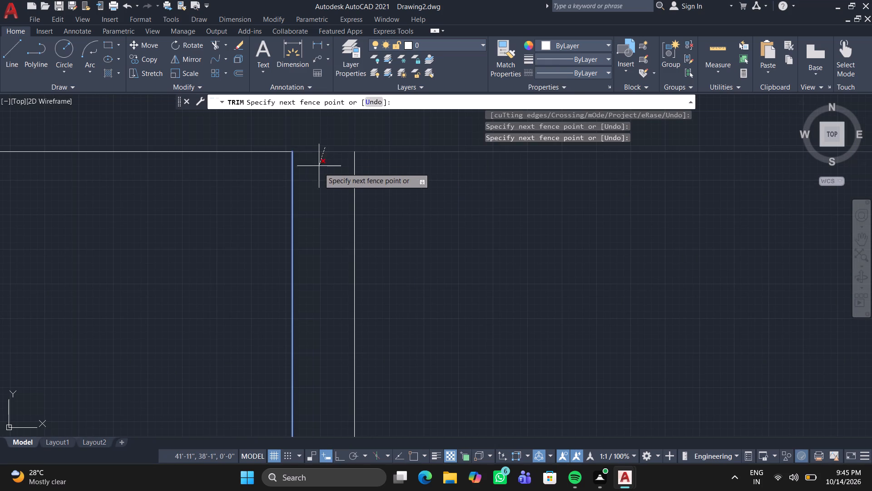
{"action": "left_click", "coordinate": [318, 196]}
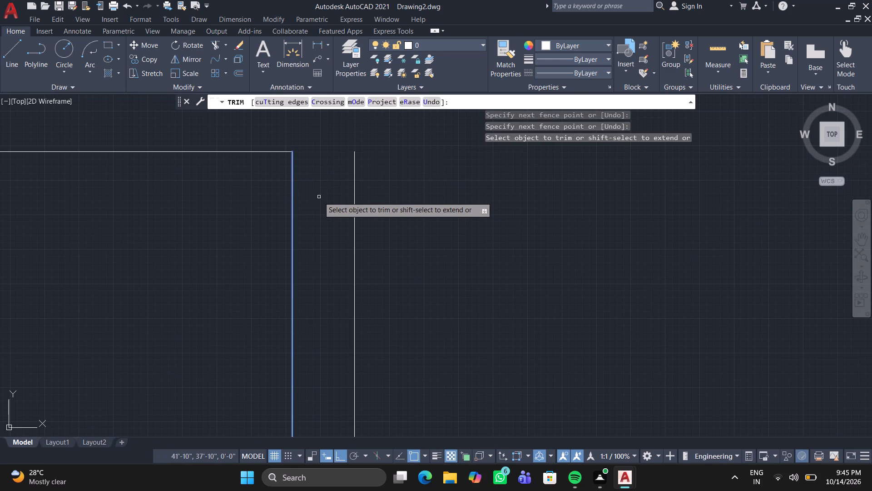
Draw a line about 6'-10" east from the top of the partition's east line, along the north wall's inner edge.
{"action": "key", "text": "l"}
{"action": "key", "text": "Return"}
{"action": "key", "text": "apostrophe"}
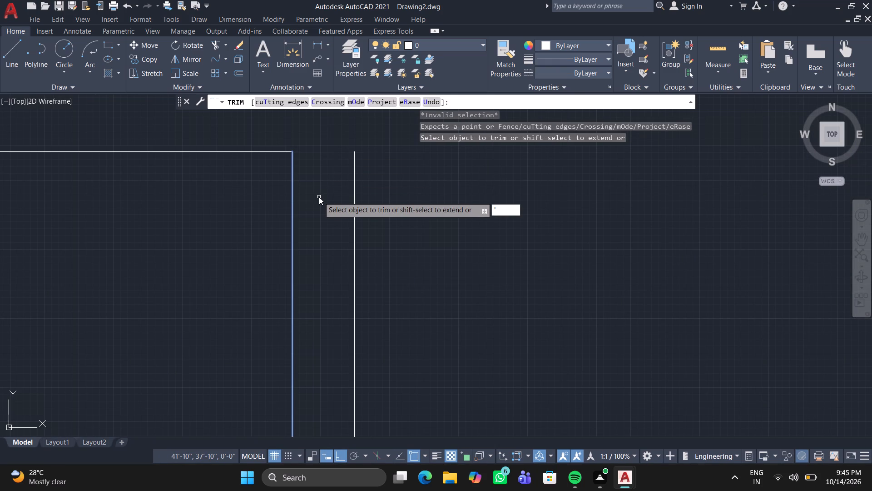
{"action": "key", "text": "Escape"}
{"action": "key", "text": "l"}
{"action": "key", "text": "Return"}
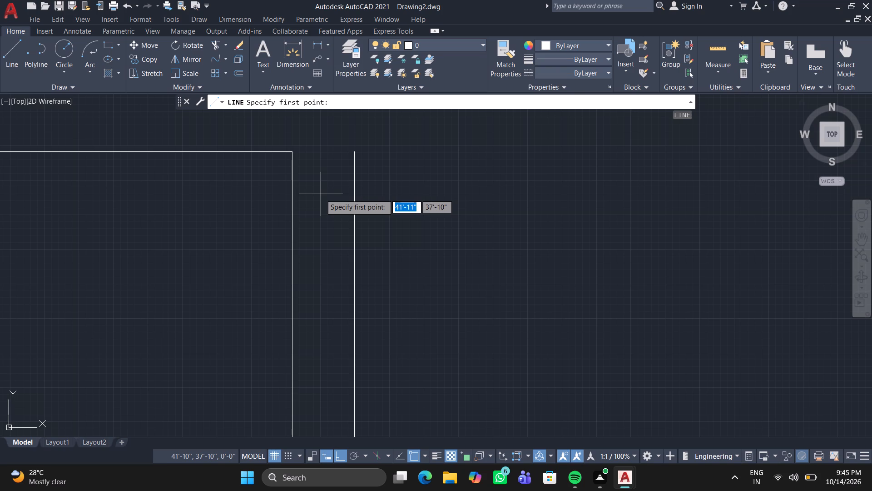
{"action": "left_click", "coordinate": [352, 150]}
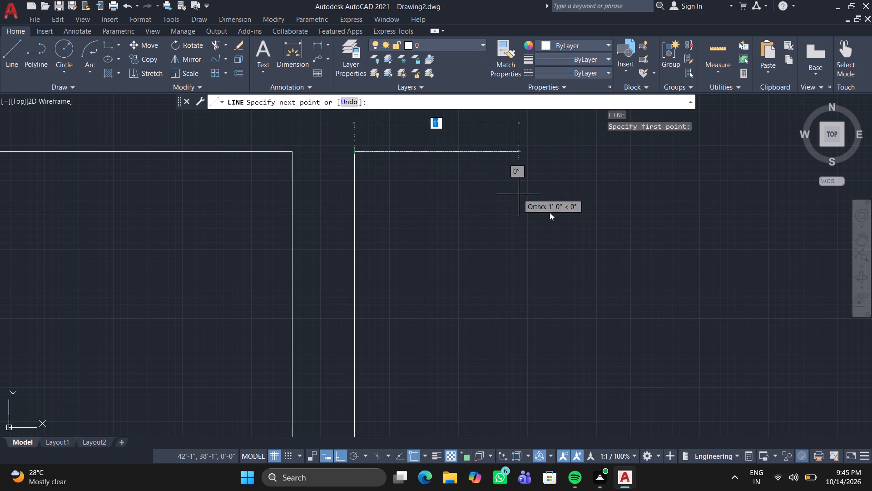
{"action": "scroll", "coordinate": [572, 224], "scroll_direction": "down", "scroll_amount": 4}
{"action": "middle_click_drag", "start_coordinate": [570, 225], "coordinate": [341, 235]}
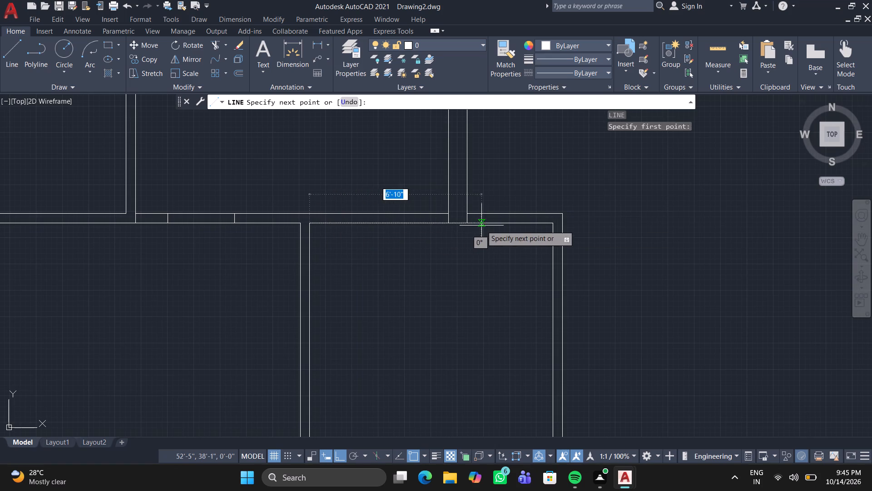
{"action": "scroll", "coordinate": [481, 225], "scroll_direction": "up", "scroll_amount": 4}
{"action": "left_click", "coordinate": [487, 218]}
{"action": "key", "text": "Escape"}
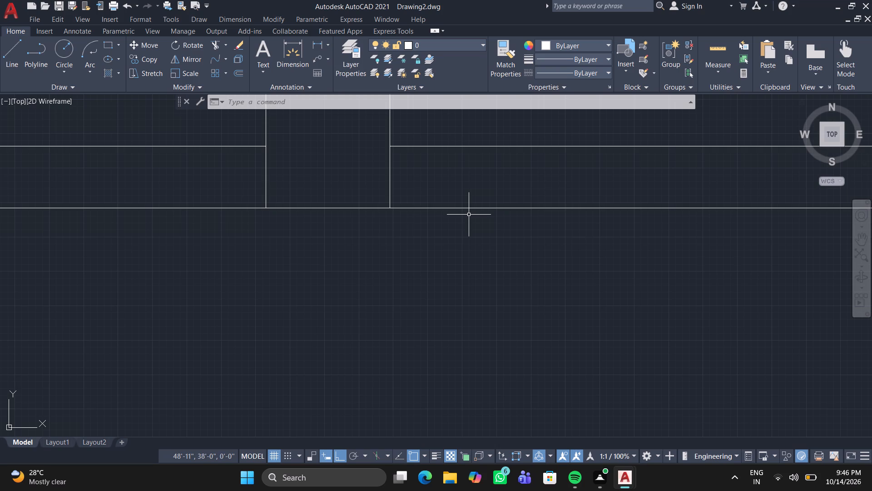
{"action": "key", "text": "Return"}
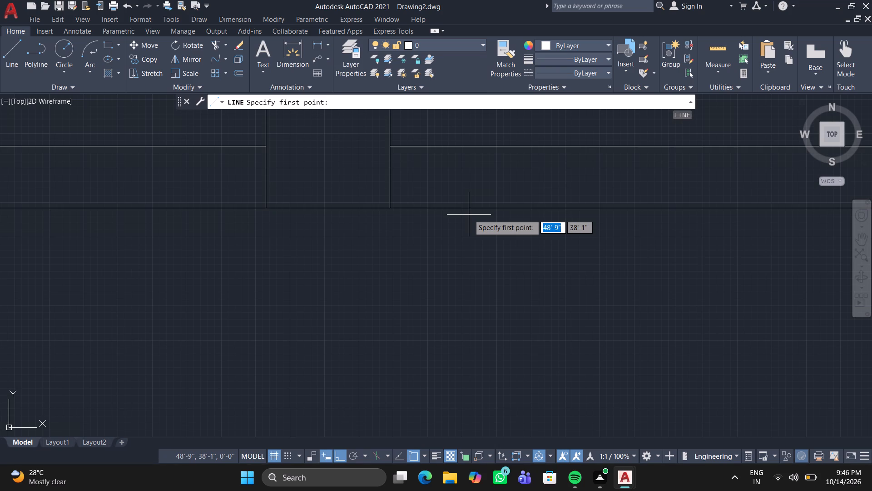
{"action": "key", "text": "Escape"}
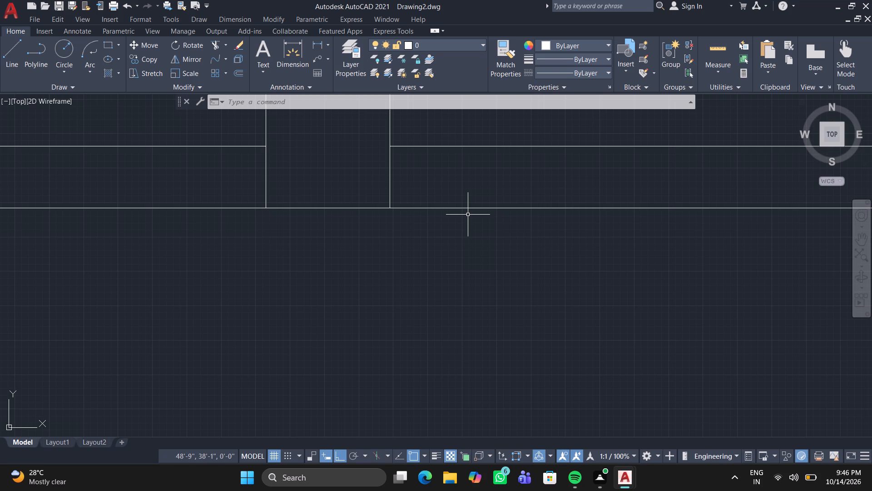
{"action": "key", "text": "Escape"}
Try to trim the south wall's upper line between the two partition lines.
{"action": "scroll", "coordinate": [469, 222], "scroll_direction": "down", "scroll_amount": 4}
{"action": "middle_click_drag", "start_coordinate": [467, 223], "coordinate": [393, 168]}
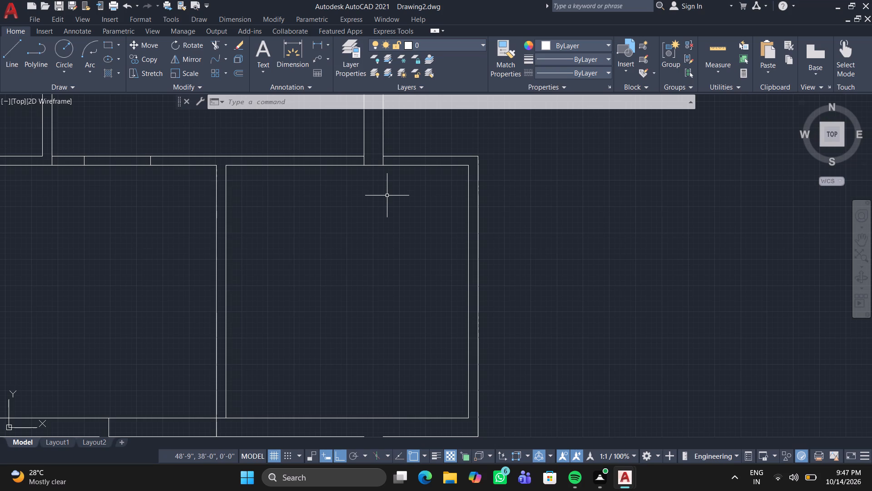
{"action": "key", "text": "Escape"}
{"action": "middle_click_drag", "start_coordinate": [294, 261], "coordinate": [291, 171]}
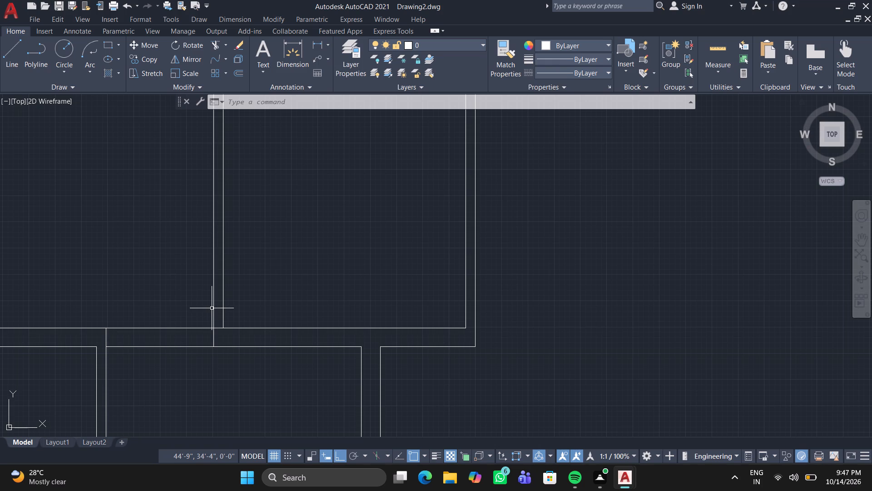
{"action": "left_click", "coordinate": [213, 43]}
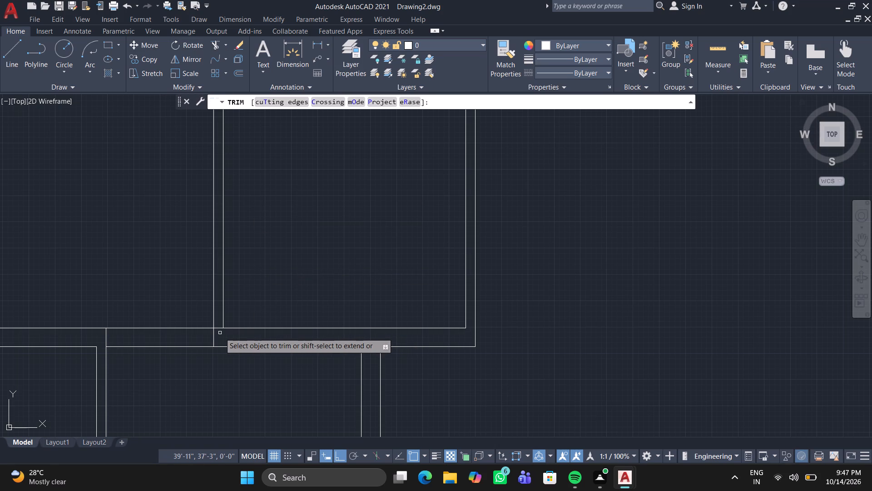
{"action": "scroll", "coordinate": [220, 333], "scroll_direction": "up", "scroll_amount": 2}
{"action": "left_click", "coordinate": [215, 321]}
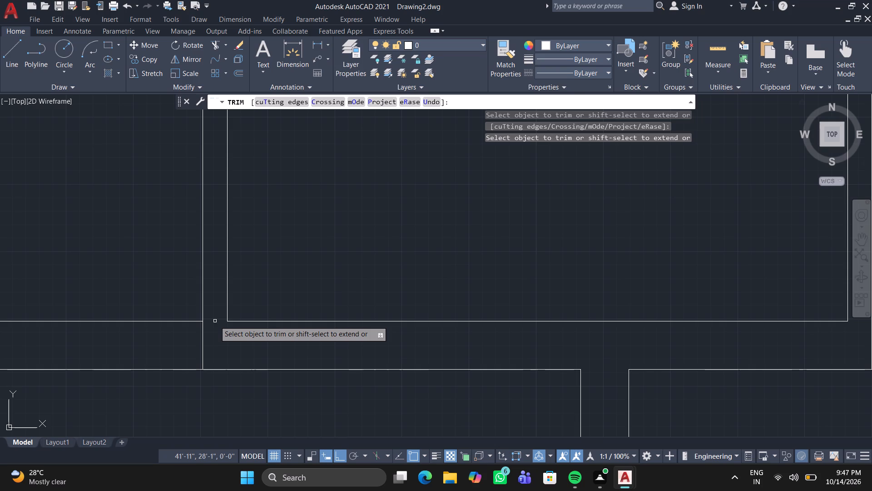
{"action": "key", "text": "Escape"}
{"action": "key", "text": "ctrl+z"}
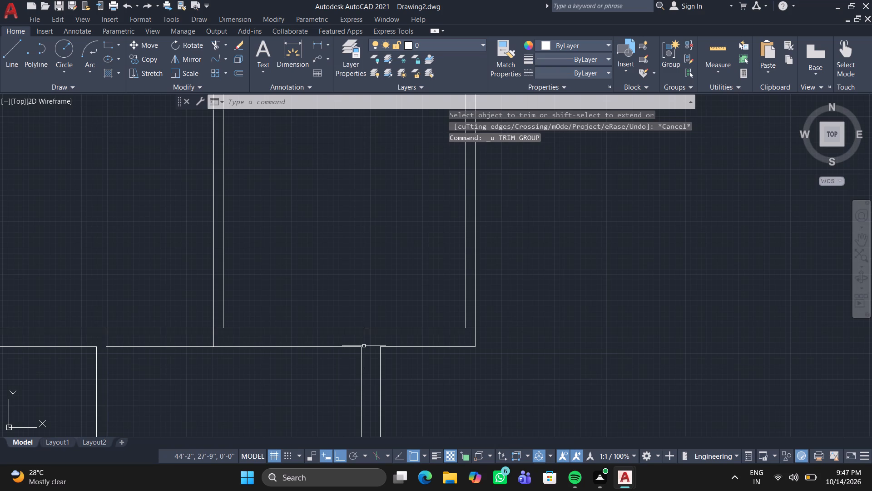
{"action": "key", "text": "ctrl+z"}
Examine the middle-east room's wall junctions and the overall floor plan.
{"action": "scroll", "coordinate": [345, 246], "scroll_direction": "down", "scroll_amount": 2}
{"action": "middle_click_drag", "start_coordinate": [344, 243], "coordinate": [346, 326]}
{"action": "scroll", "coordinate": [346, 326], "scroll_direction": "up", "scroll_amount": 1}
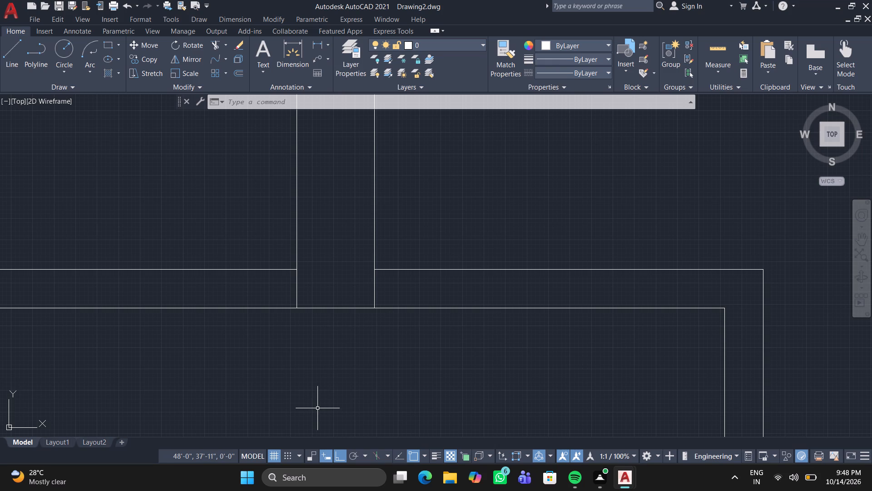
{"action": "scroll", "coordinate": [317, 408], "scroll_direction": "down", "scroll_amount": 3}
{"action": "middle_click_drag", "start_coordinate": [305, 382], "coordinate": [303, 186]}
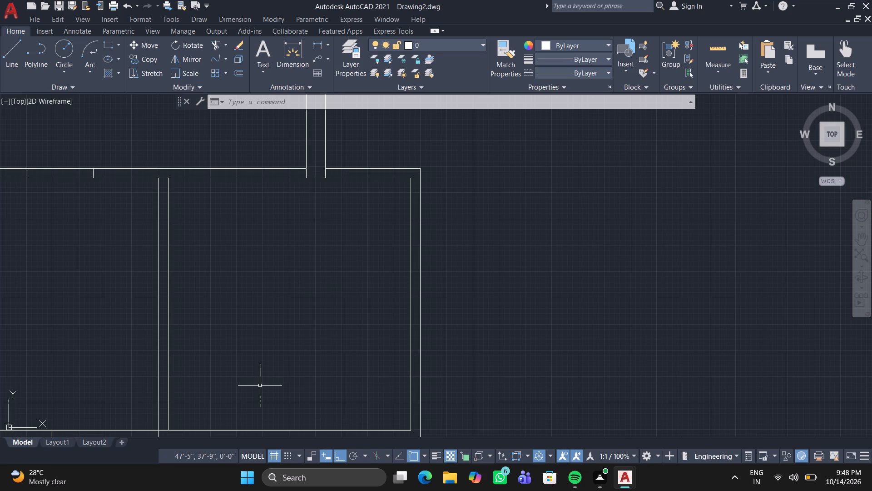
{"action": "scroll", "coordinate": [260, 386], "scroll_direction": "down", "scroll_amount": 2}
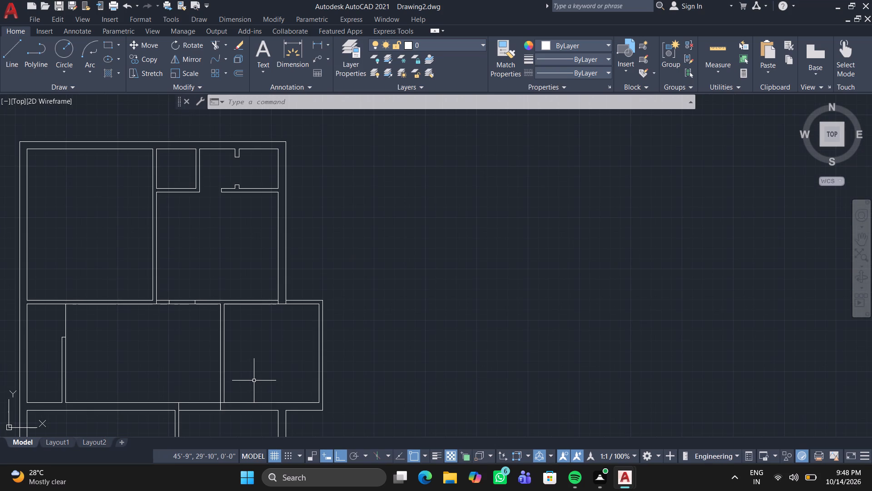
{"action": "scroll", "coordinate": [253, 381], "scroll_direction": "down", "scroll_amount": 1}
{"action": "middle_click_drag", "start_coordinate": [253, 381], "coordinate": [277, 258]}
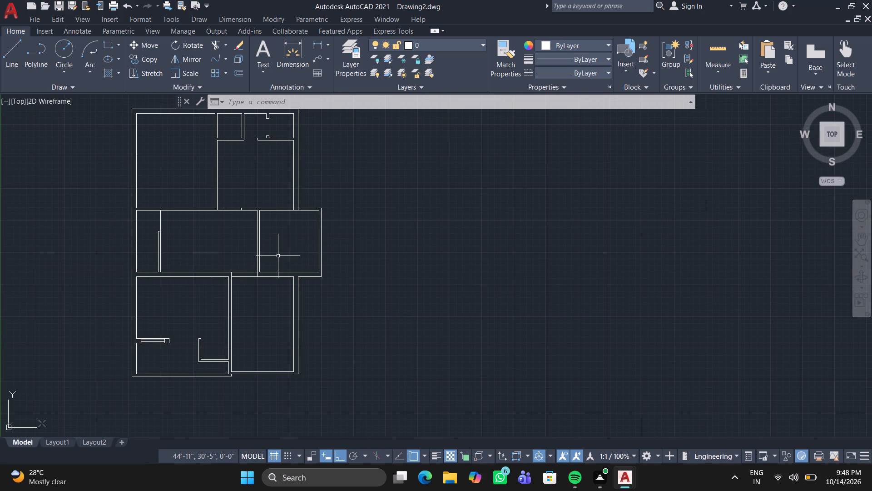
{"action": "scroll", "coordinate": [281, 207], "scroll_direction": "up", "scroll_amount": 1}
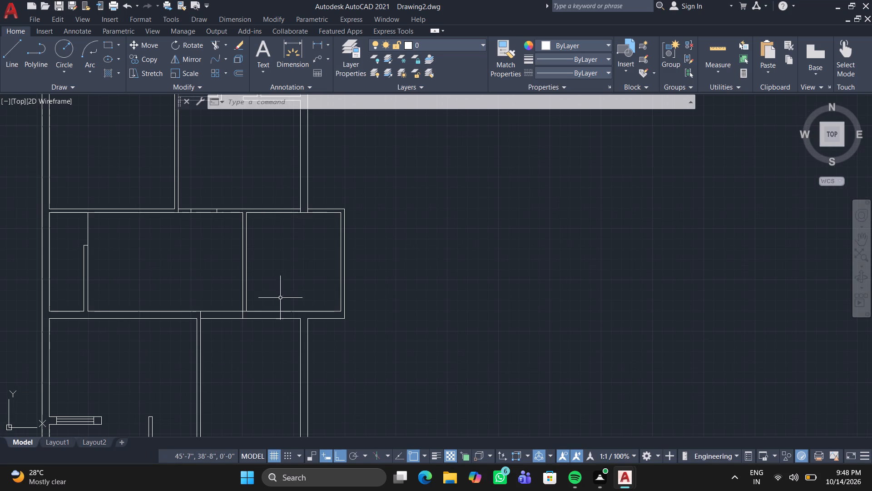
{"action": "scroll", "coordinate": [200, 227], "scroll_direction": "down", "scroll_amount": 1}
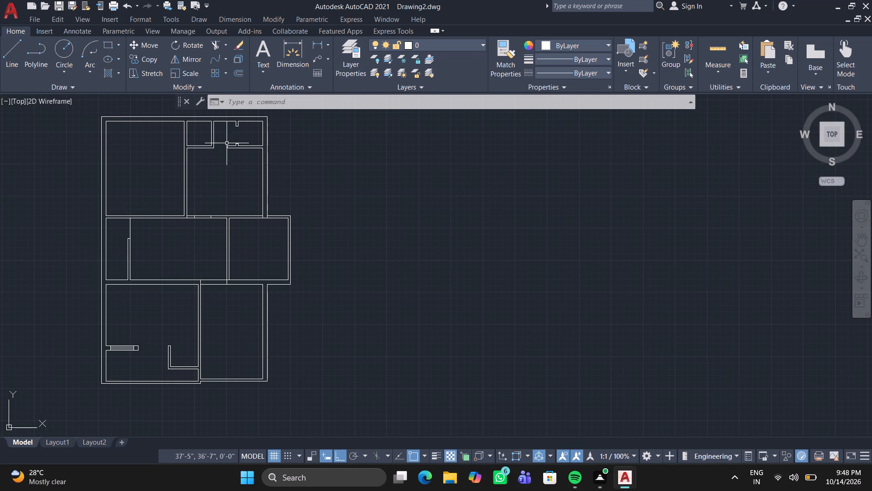
{"action": "scroll", "coordinate": [235, 140], "scroll_direction": "up", "scroll_amount": 3}
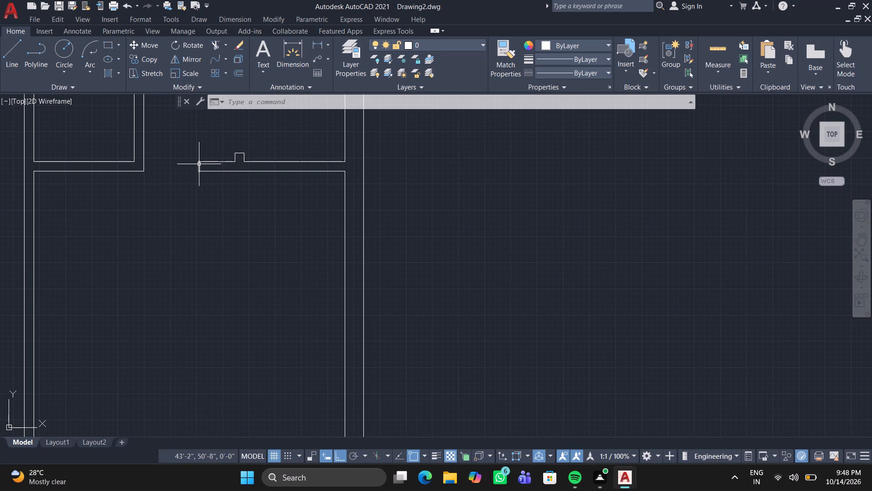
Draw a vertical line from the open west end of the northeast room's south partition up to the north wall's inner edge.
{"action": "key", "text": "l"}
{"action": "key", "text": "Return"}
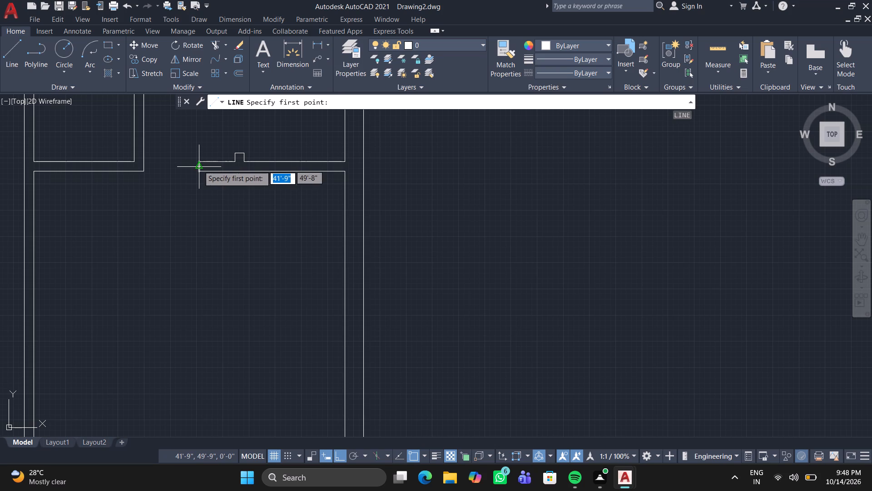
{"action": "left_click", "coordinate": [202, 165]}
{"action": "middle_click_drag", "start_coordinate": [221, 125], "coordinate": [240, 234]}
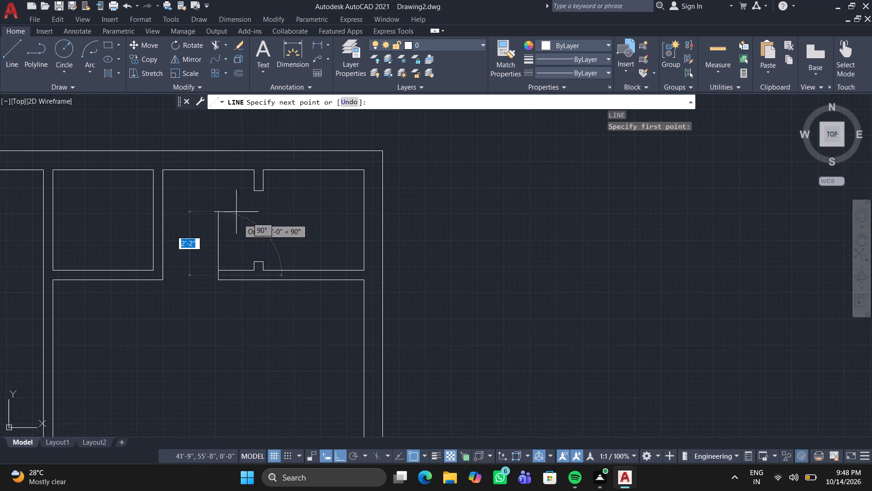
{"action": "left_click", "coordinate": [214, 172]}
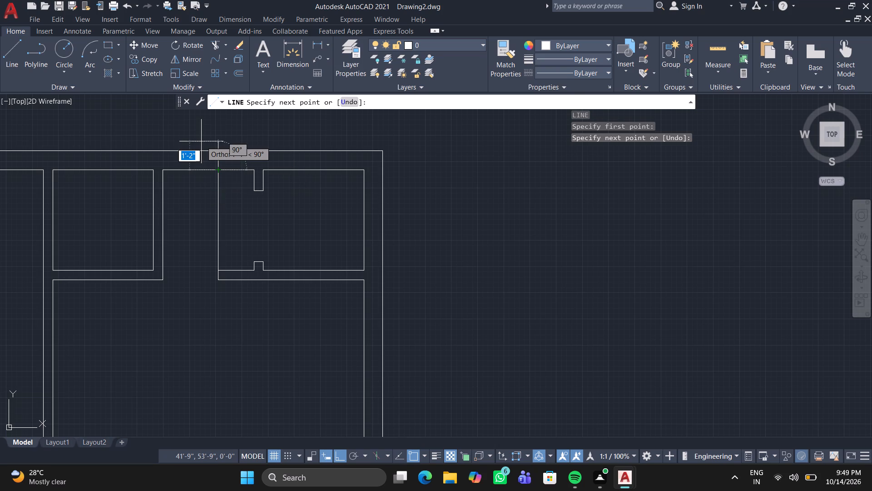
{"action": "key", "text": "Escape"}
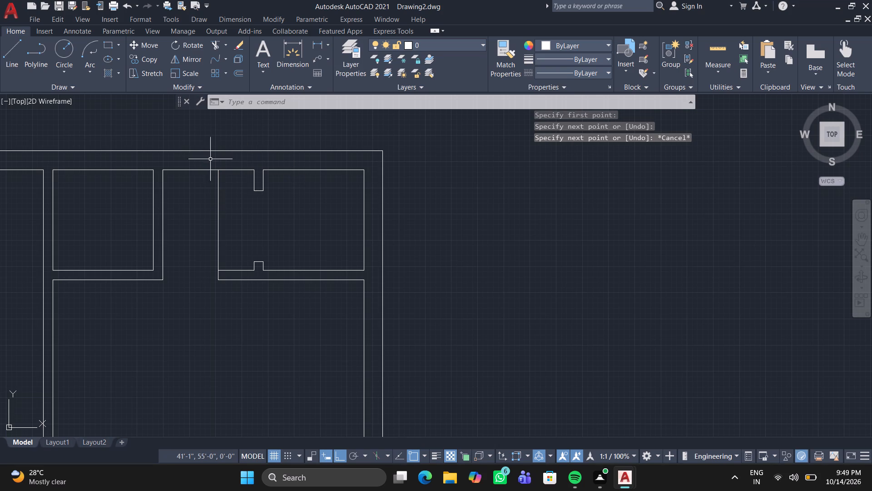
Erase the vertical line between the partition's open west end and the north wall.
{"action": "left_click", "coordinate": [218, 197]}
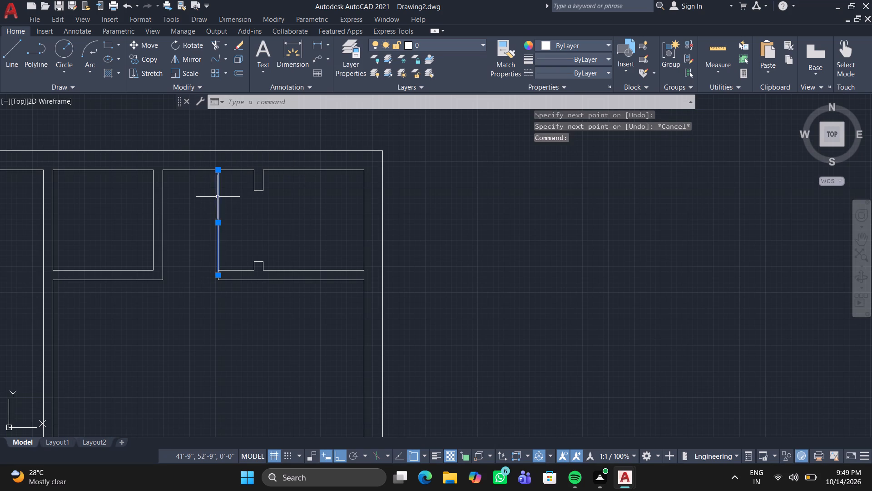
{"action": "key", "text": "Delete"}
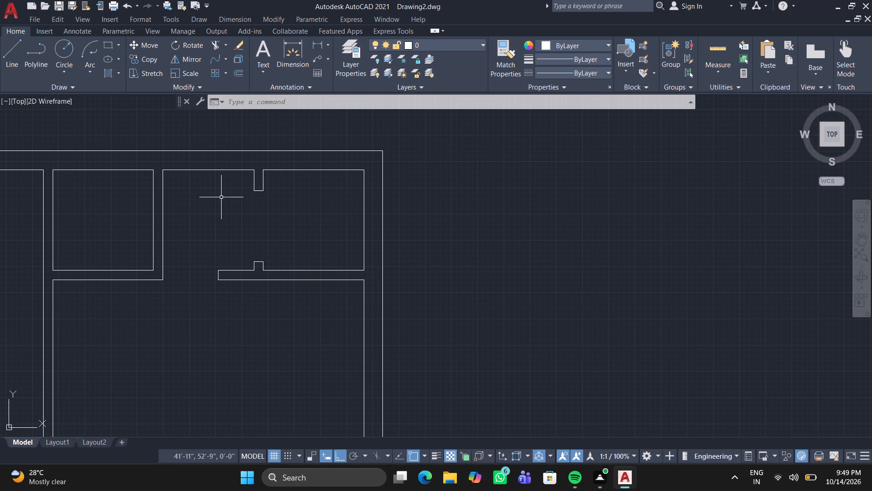
Trim the middle-east room's south wall inner line between the two lines of its west partition.
{"action": "scroll", "coordinate": [221, 226], "scroll_direction": "down", "scroll_amount": 1}
{"action": "middle_click_drag", "start_coordinate": [220, 247], "coordinate": [223, 95]}
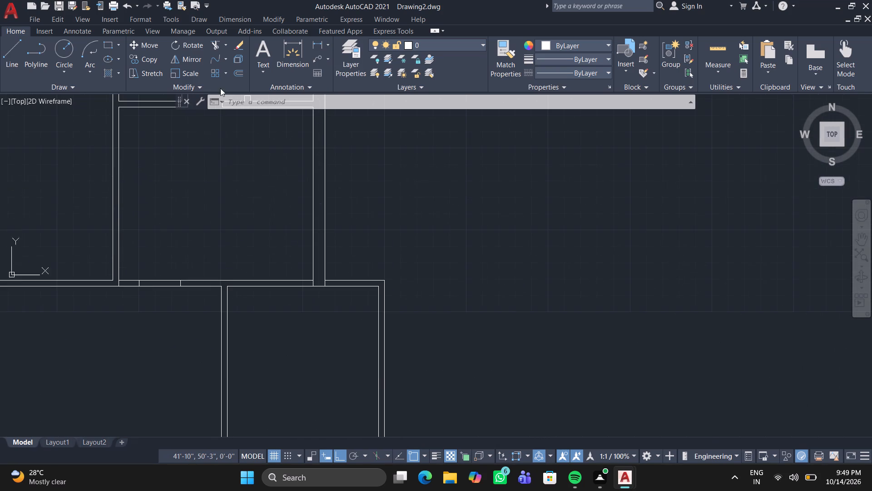
{"action": "middle_click_drag", "start_coordinate": [200, 306], "coordinate": [206, 180]}
{"action": "middle_click_drag", "start_coordinate": [208, 237], "coordinate": [208, 222]}
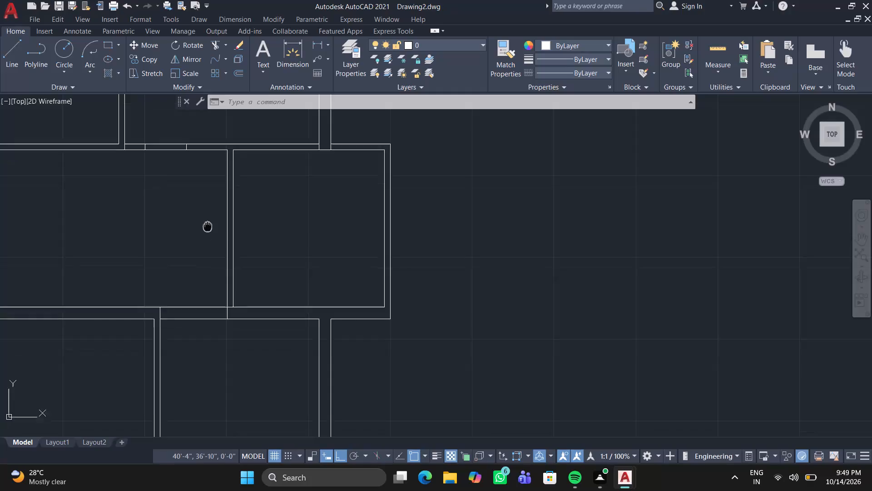
{"action": "middle_click_drag", "start_coordinate": [208, 222], "coordinate": [177, 91]}
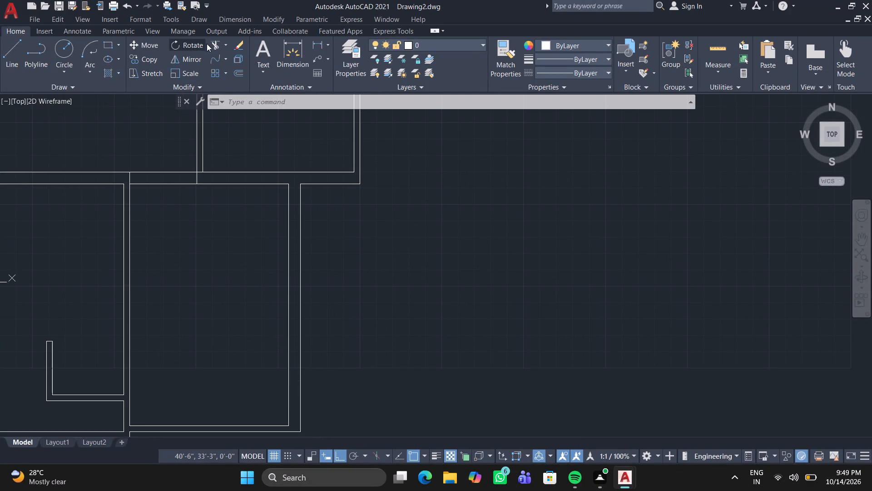
{"action": "left_click", "coordinate": [216, 42]}
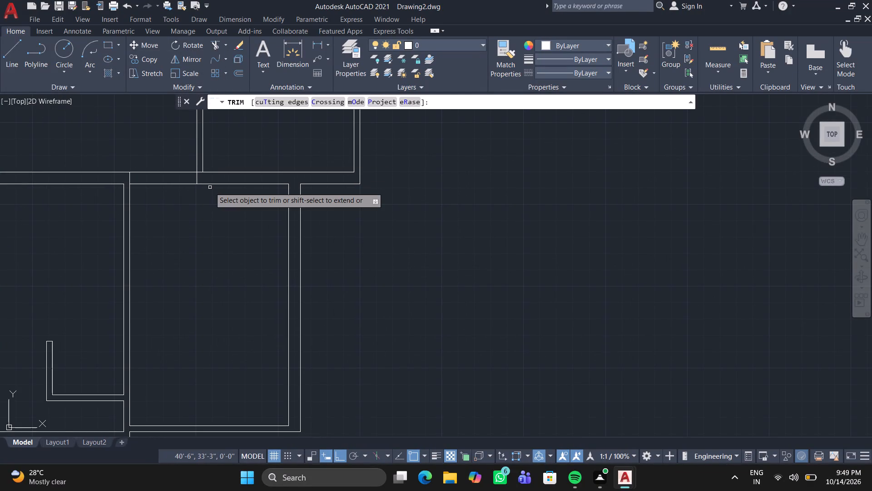
{"action": "scroll", "coordinate": [196, 158], "scroll_direction": "up", "scroll_amount": 3}
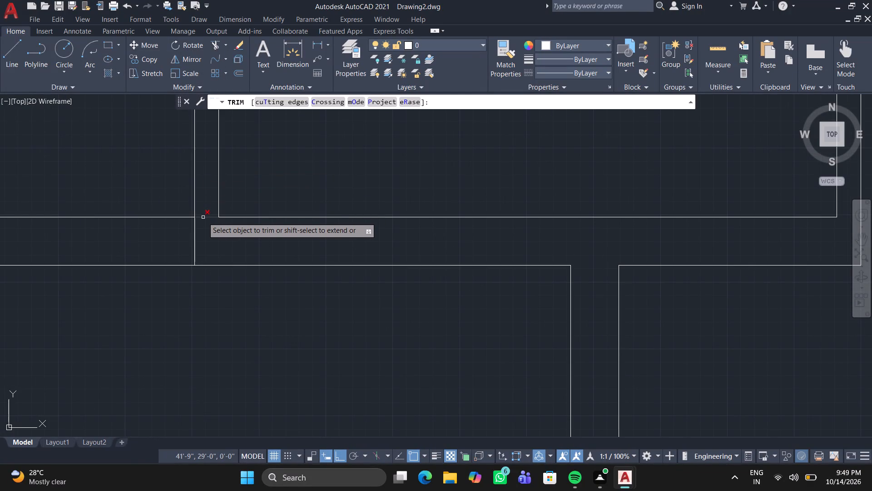
{"action": "left_click", "coordinate": [203, 217]}
{"action": "key", "text": "Escape"}
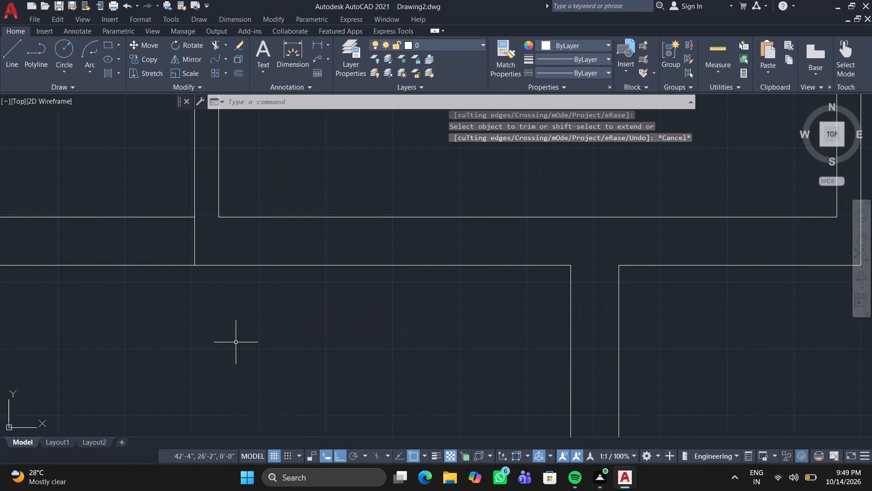
Insert a Door - Imperial block from the architectural tool palette inside the middle-east room.
{"action": "scroll", "coordinate": [236, 342], "scroll_direction": "down", "scroll_amount": 3}
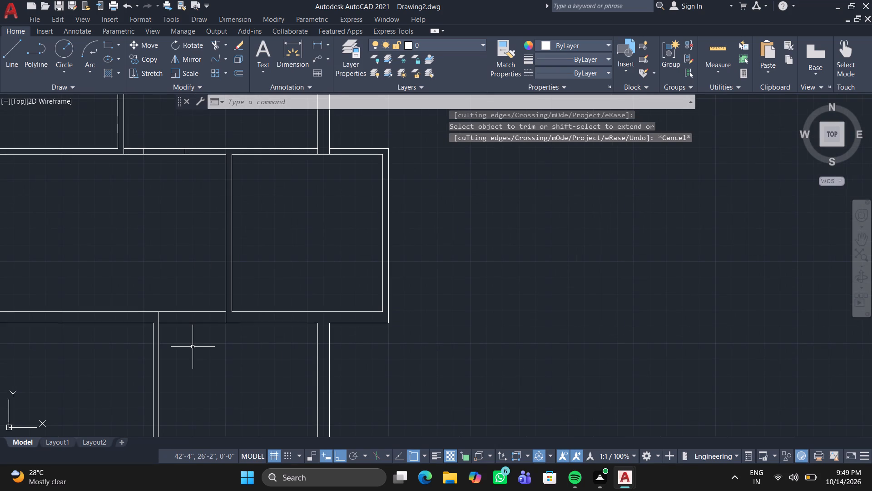
{"action": "middle_click_drag", "start_coordinate": [193, 347], "coordinate": [235, 342]}
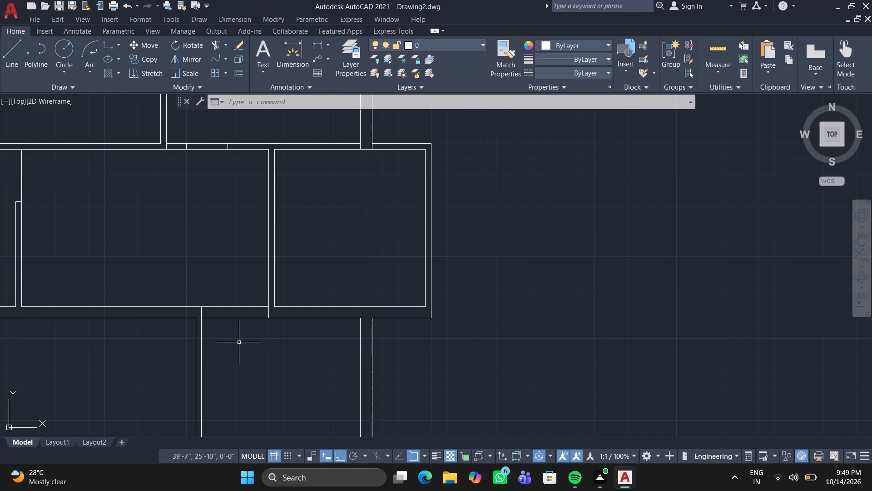
{"action": "type", "text": "TP"}
{"action": "key", "text": "Return"}
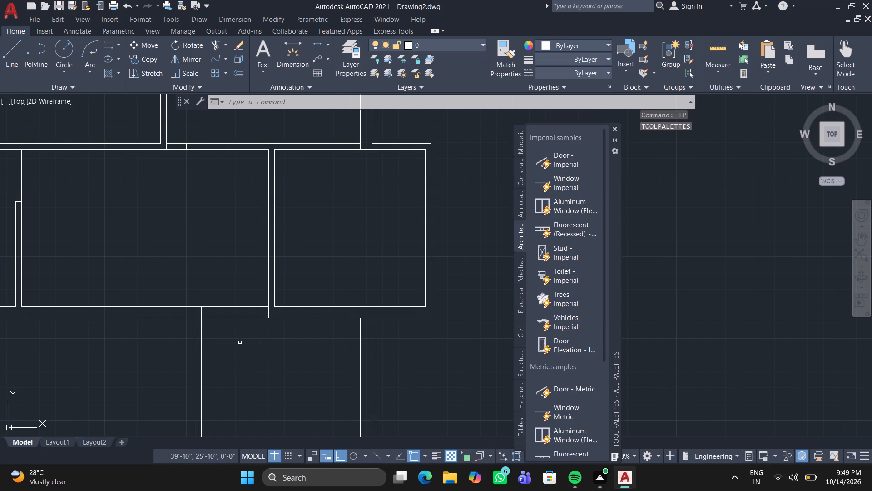
{"action": "left_click_drag", "start_coordinate": [560, 165], "coordinate": [407, 212]}
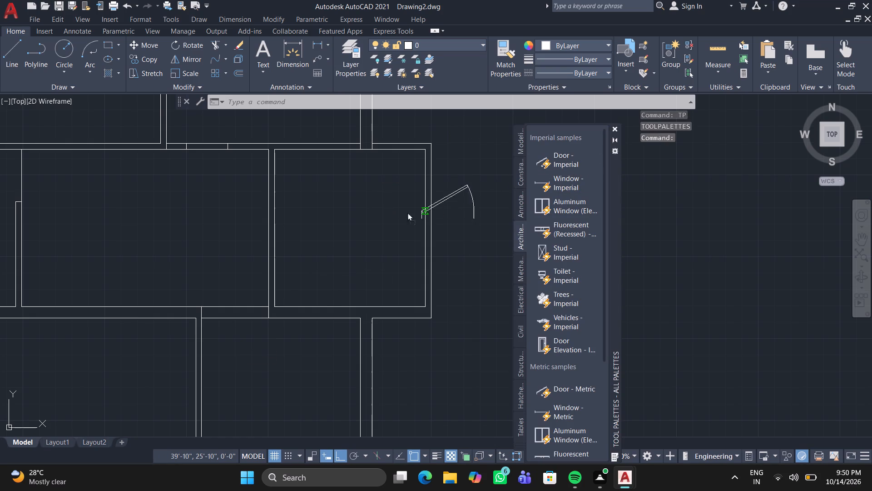
{"action": "left_click_drag", "start_coordinate": [407, 212], "coordinate": [339, 226]}
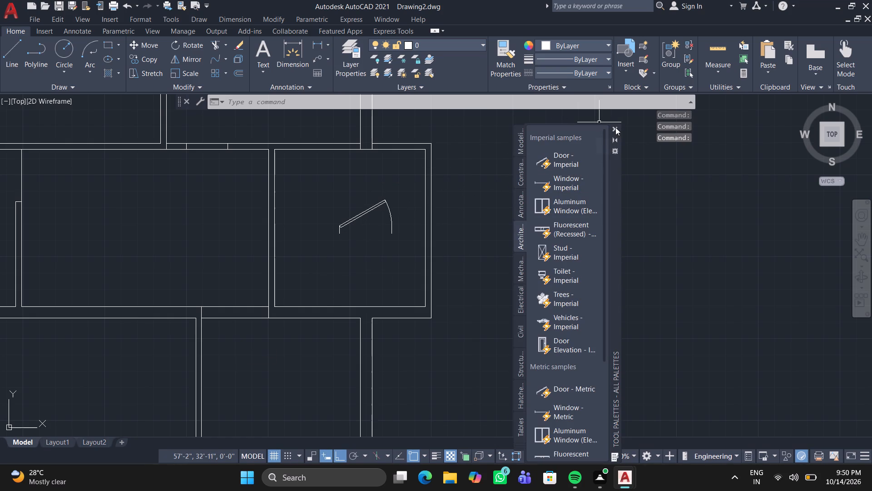
{"action": "double_click", "coordinate": [615, 127]}
{"action": "left_click", "coordinate": [555, 163]}
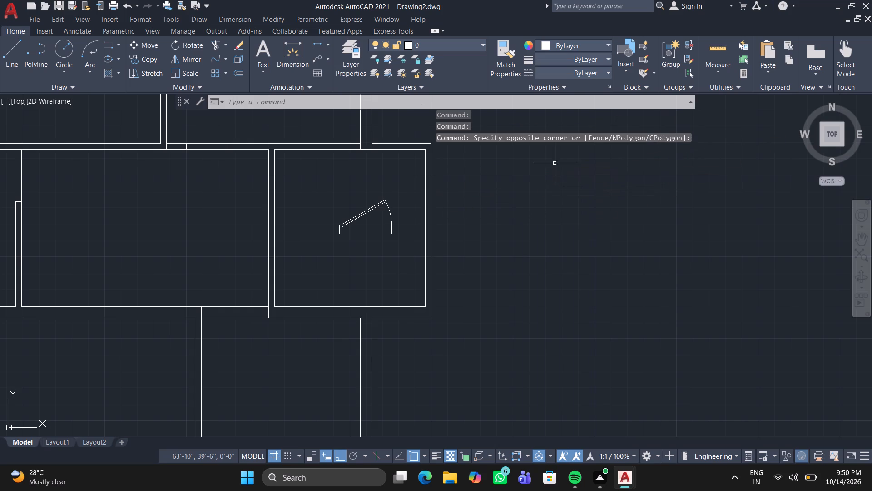
Set the door block's opening angle so its leaf stands fully open at 90°.
{"action": "left_click", "coordinate": [367, 211]}
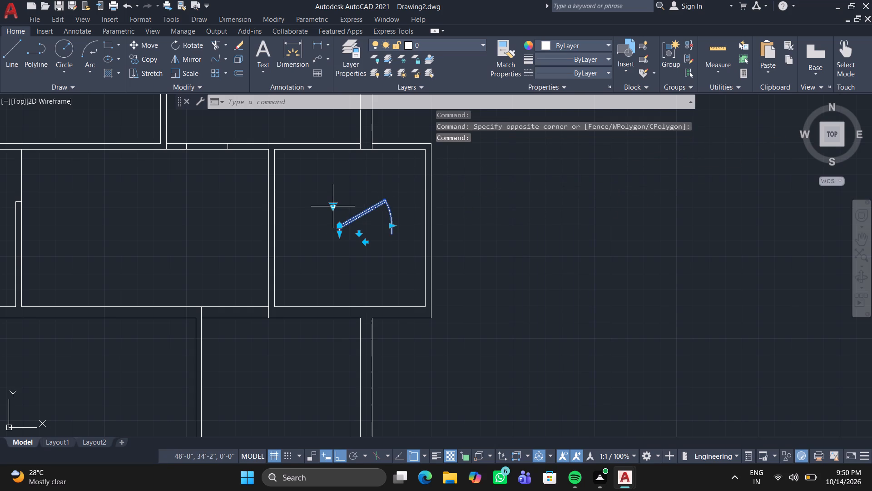
{"action": "left_click", "coordinate": [331, 207]}
{"action": "left_click", "coordinate": [354, 245]}
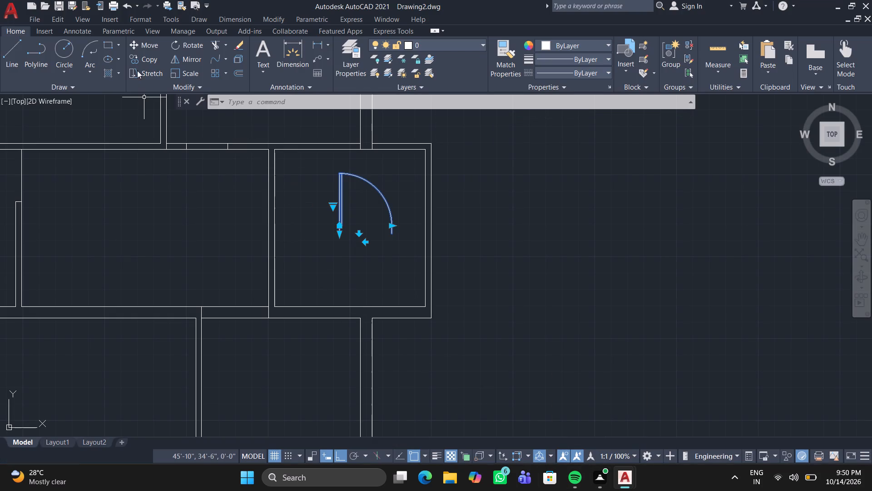
Add three new layers to the drawing, keeping layer 0 current.
{"action": "left_click", "coordinate": [347, 42]}
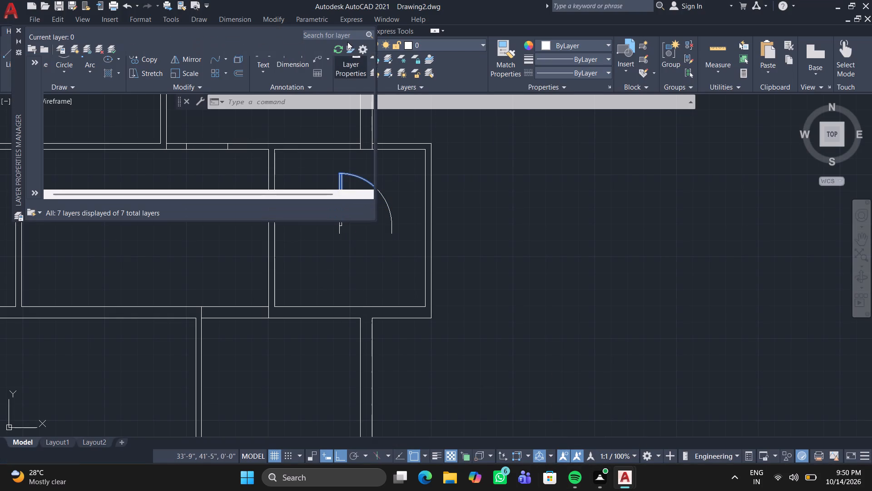
{"action": "left_click", "coordinate": [91, 52]}
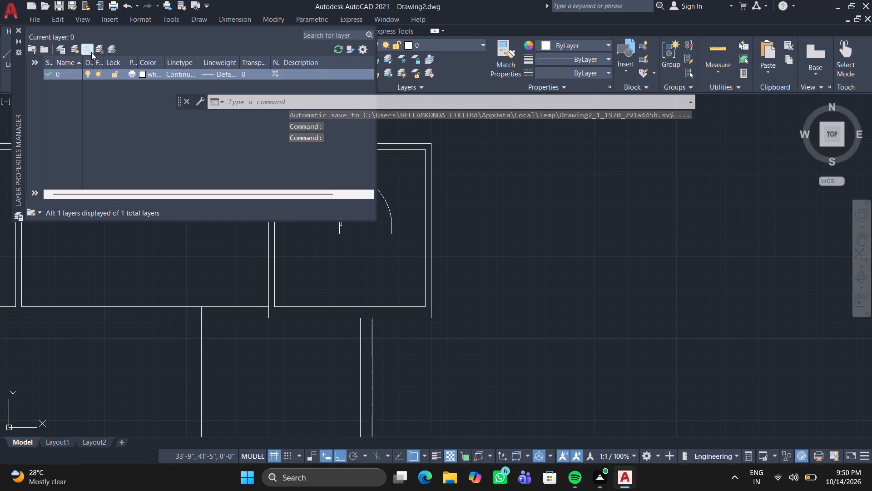
{"action": "left_click", "coordinate": [91, 52]}
{"action": "left_click", "coordinate": [77, 85]}
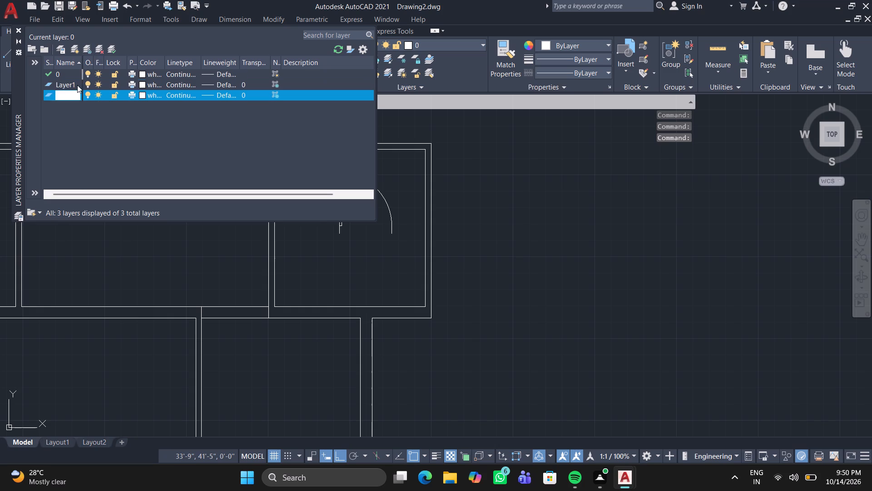
{"action": "key", "text": "BackSpace"}
{"action": "type", "text": "TP"}
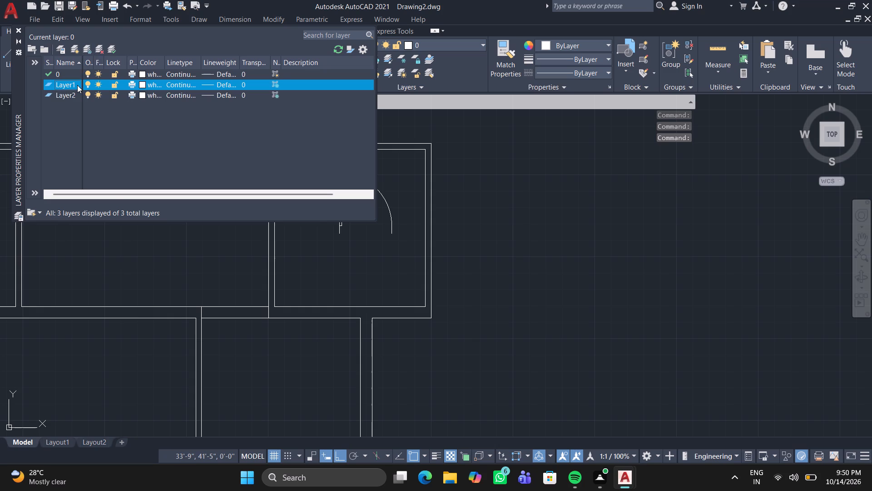
{"action": "key", "text": "Return"}
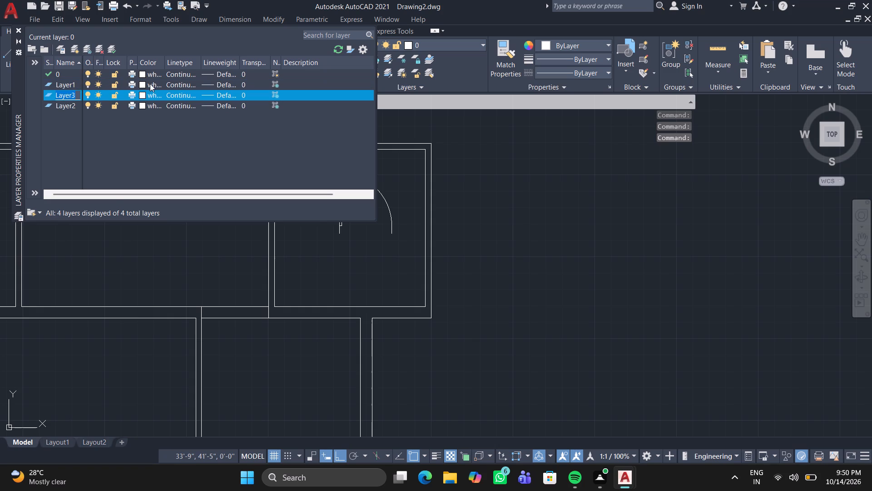
Set the colour of Layer1 to index colour 24.
{"action": "left_click", "coordinate": [144, 84]}
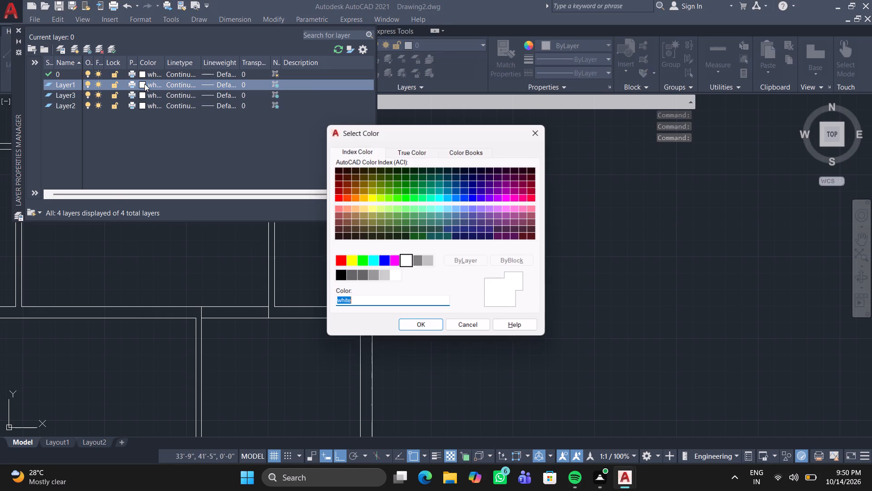
{"action": "left_click", "coordinate": [343, 185]}
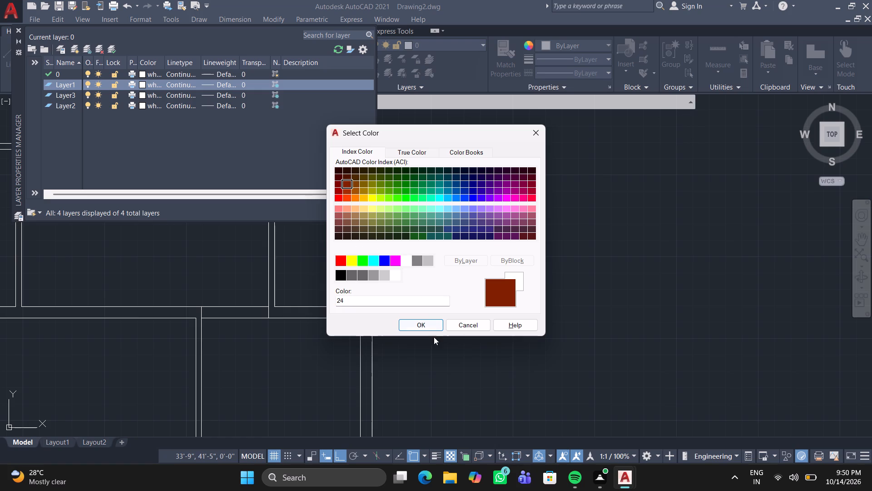
{"action": "left_click", "coordinate": [430, 325]}
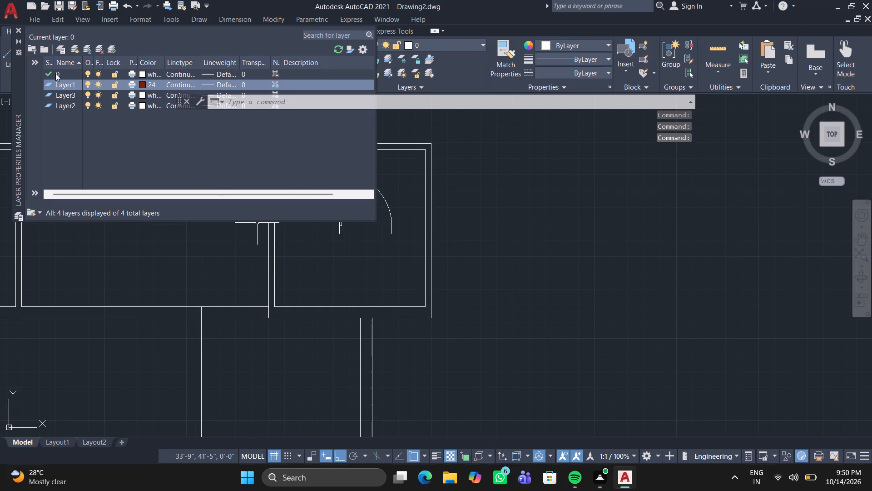
{"action": "left_click", "coordinate": [17, 27]}
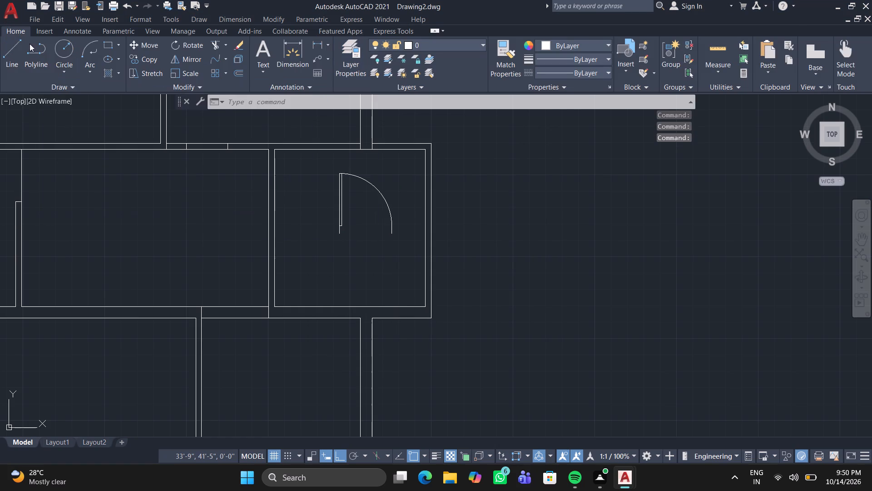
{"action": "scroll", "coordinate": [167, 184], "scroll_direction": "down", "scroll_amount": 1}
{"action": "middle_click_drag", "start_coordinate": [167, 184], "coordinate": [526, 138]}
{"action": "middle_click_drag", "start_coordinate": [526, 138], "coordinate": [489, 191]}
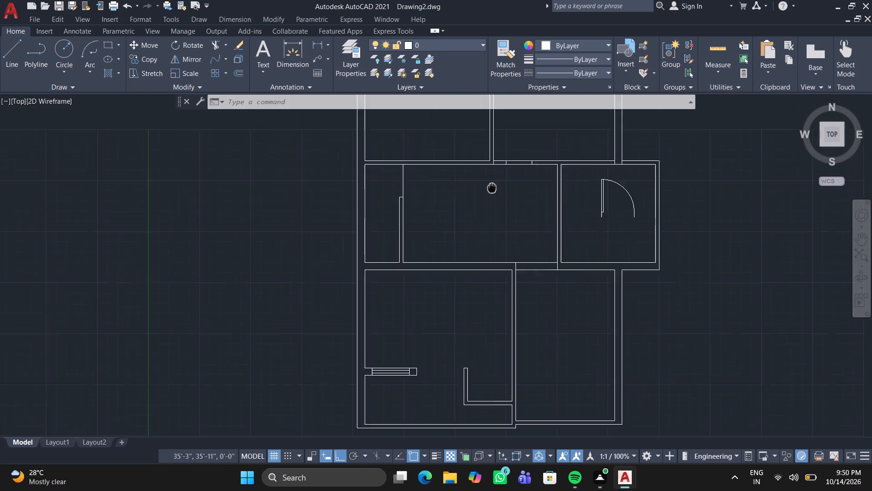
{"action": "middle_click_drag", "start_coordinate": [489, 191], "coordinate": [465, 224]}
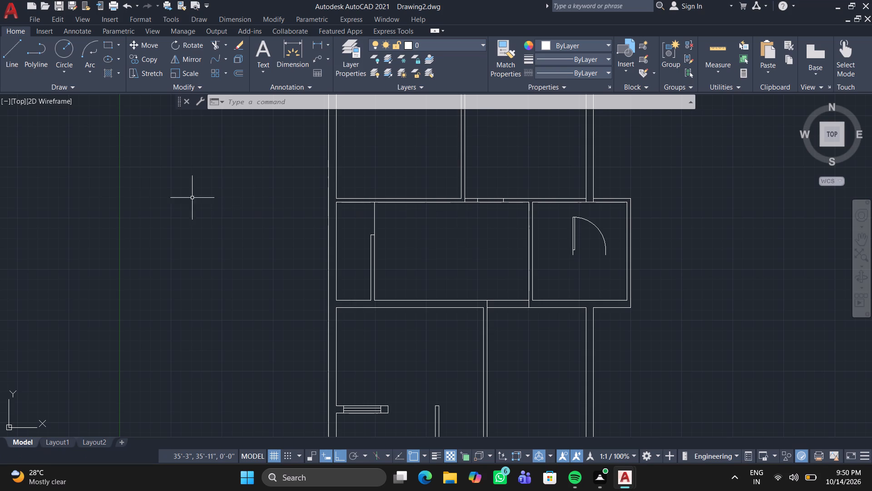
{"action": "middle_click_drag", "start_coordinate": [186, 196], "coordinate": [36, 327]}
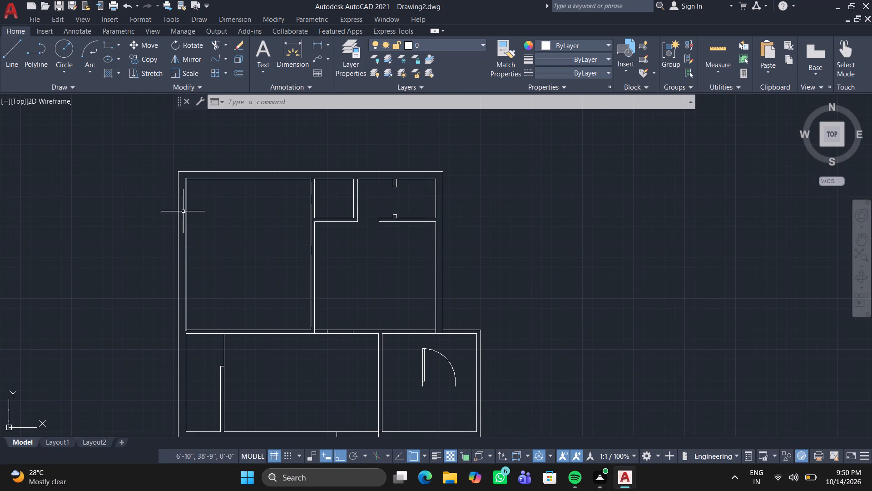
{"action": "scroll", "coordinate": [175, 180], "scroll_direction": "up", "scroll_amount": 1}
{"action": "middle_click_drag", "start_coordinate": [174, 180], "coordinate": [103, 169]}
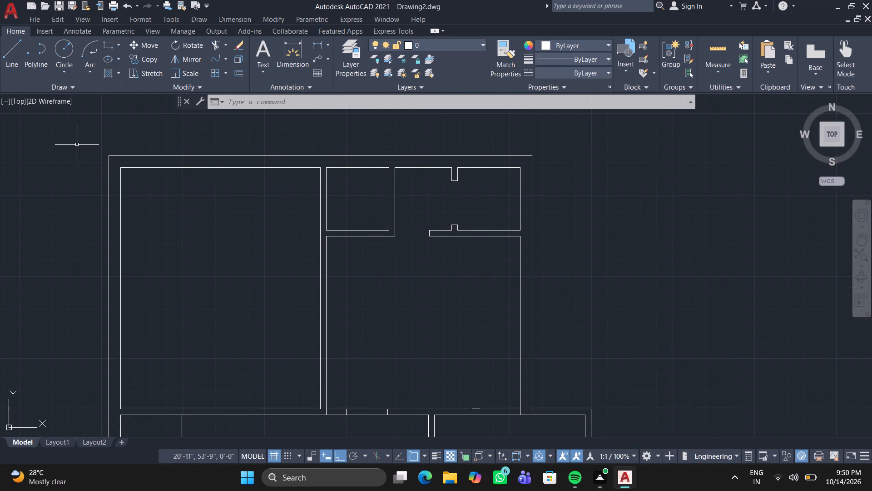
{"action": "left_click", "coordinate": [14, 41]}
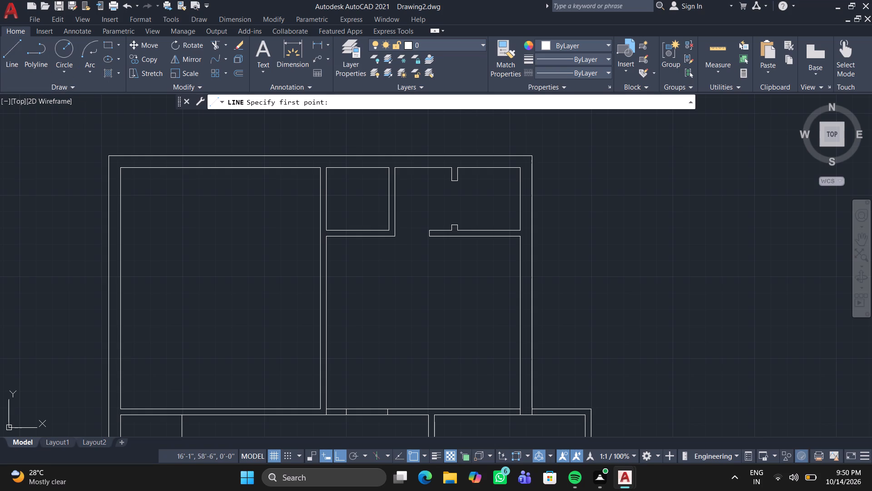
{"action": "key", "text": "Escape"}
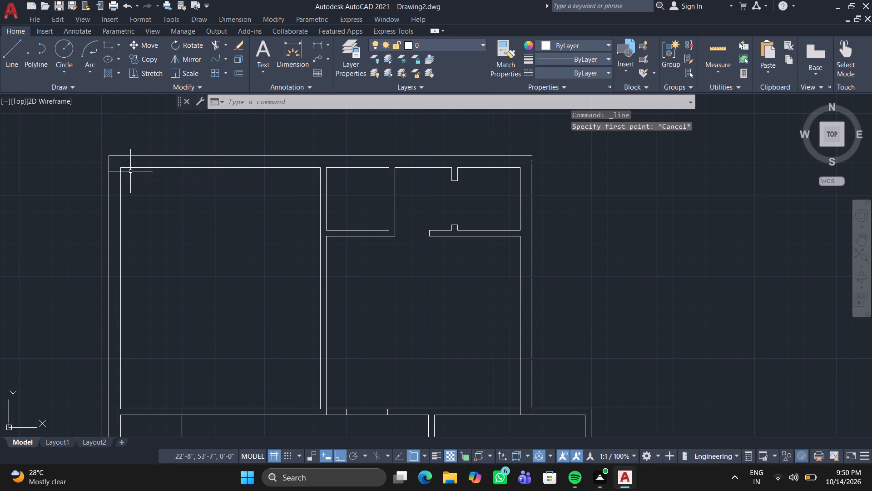
Move the south wall lines of the south-east room about 6" north, including the short jog line at their west end.
{"action": "scroll", "coordinate": [142, 238], "scroll_direction": "down", "scroll_amount": 1}
{"action": "middle_click_drag", "start_coordinate": [142, 241], "coordinate": [134, 15]}
{"action": "middle_click", "coordinate": [134, 9]}
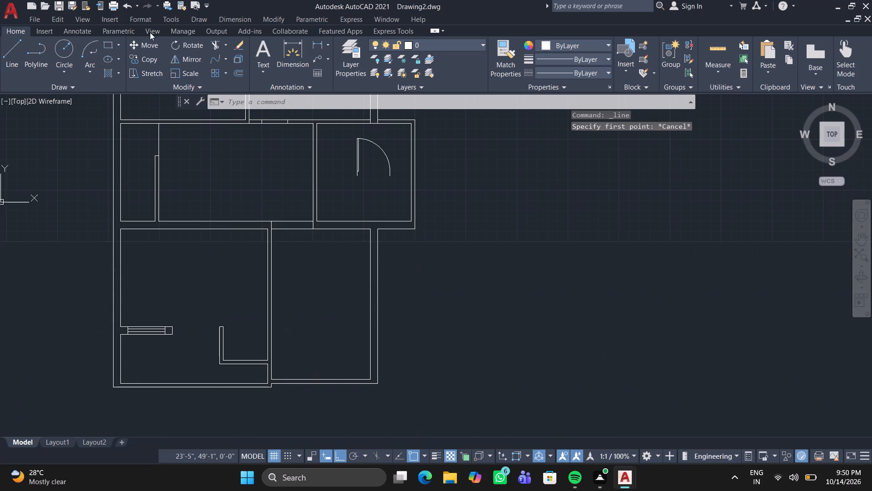
{"action": "middle_click_drag", "start_coordinate": [202, 314], "coordinate": [174, 232]}
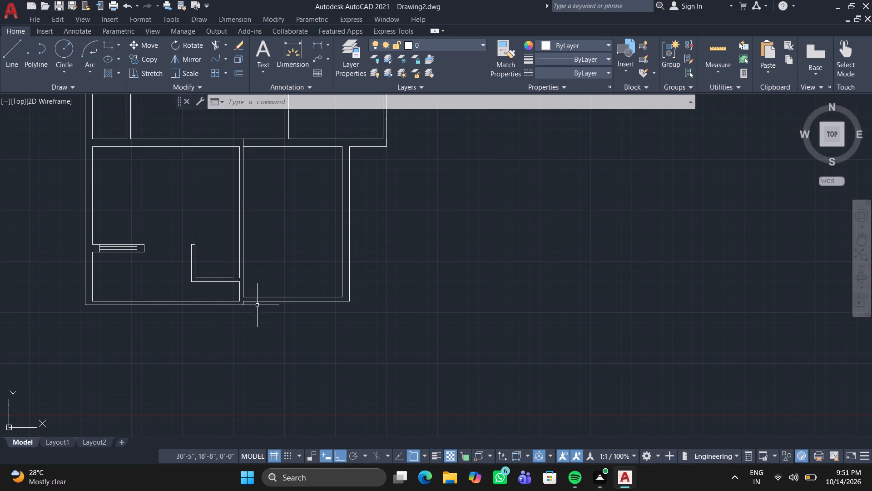
{"action": "scroll", "coordinate": [253, 304], "scroll_direction": "up", "scroll_amount": 3}
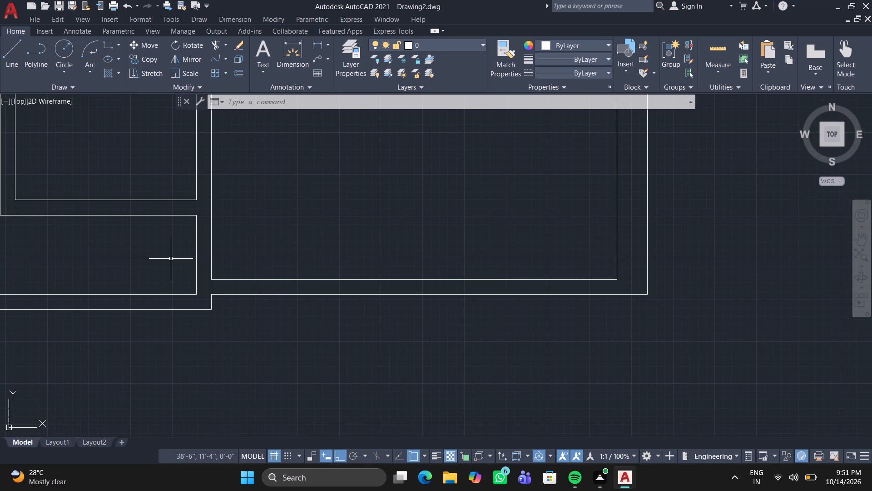
{"action": "left_click", "coordinate": [183, 240]}
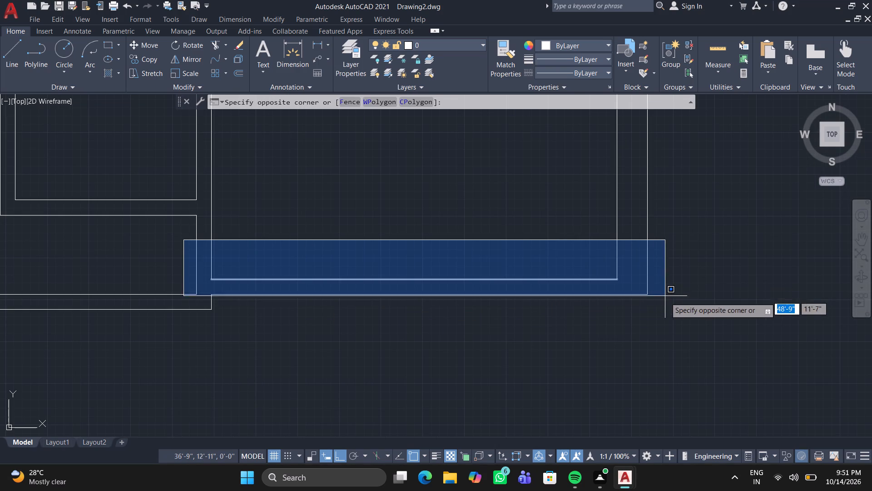
{"action": "left_click", "coordinate": [678, 317]}
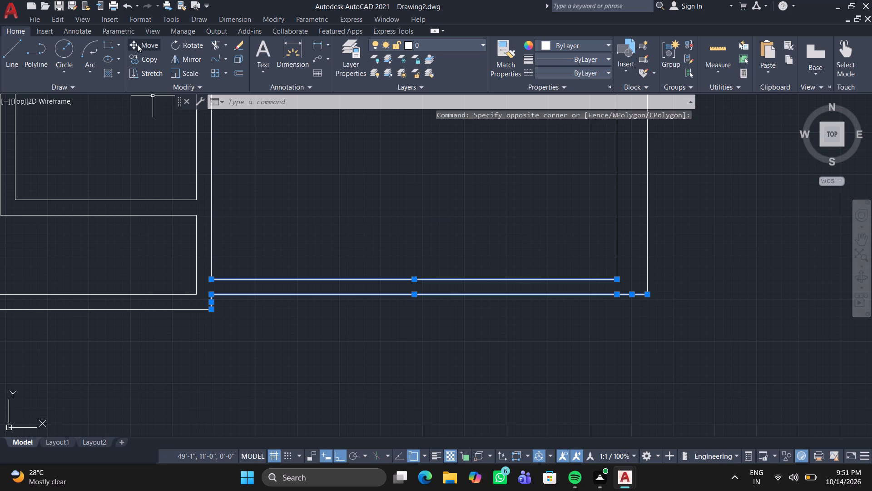
{"action": "left_click", "coordinate": [137, 44]}
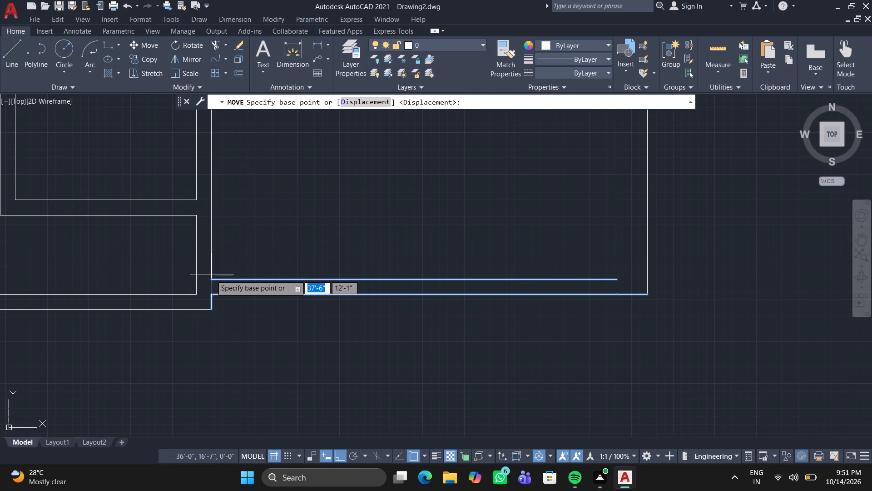
{"action": "left_click", "coordinate": [208, 278]}
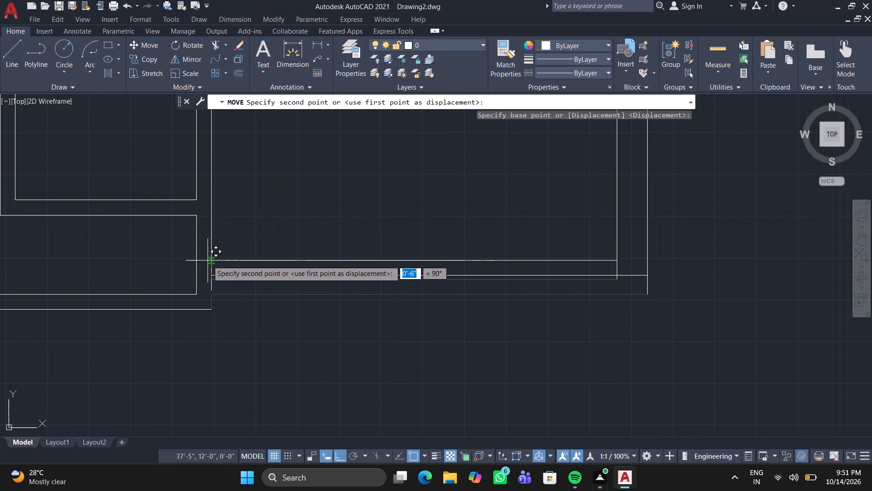
{"action": "left_click", "coordinate": [208, 261]}
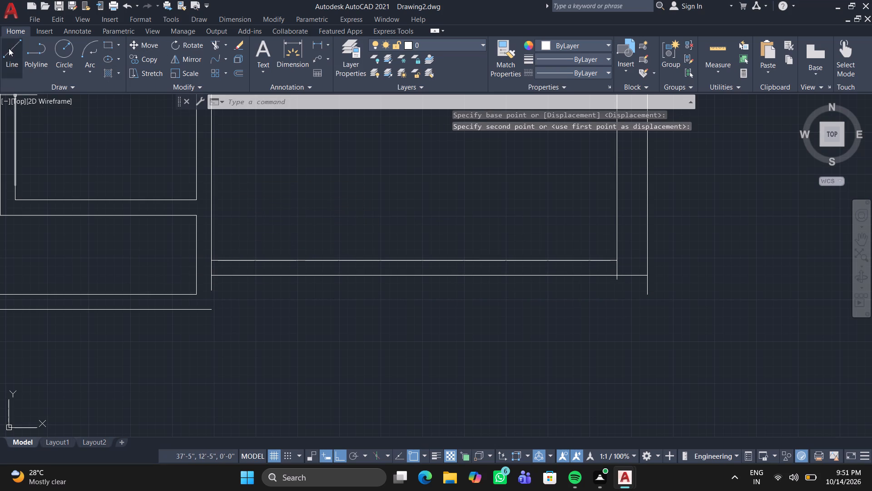
Draw a vertical line about 10" long from the lower outer wall's east end up to the shifted south wall's outer line.
{"action": "left_click", "coordinate": [10, 47]}
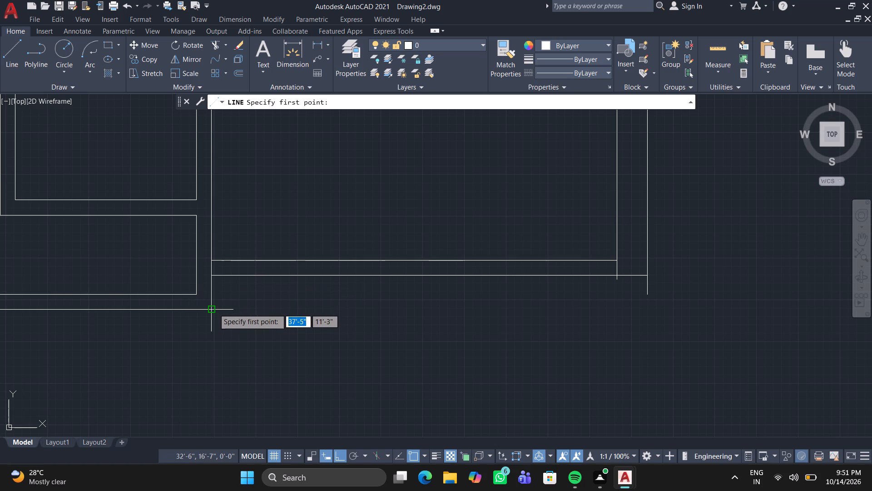
{"action": "left_click", "coordinate": [214, 309]}
{"action": "left_click", "coordinate": [213, 276]}
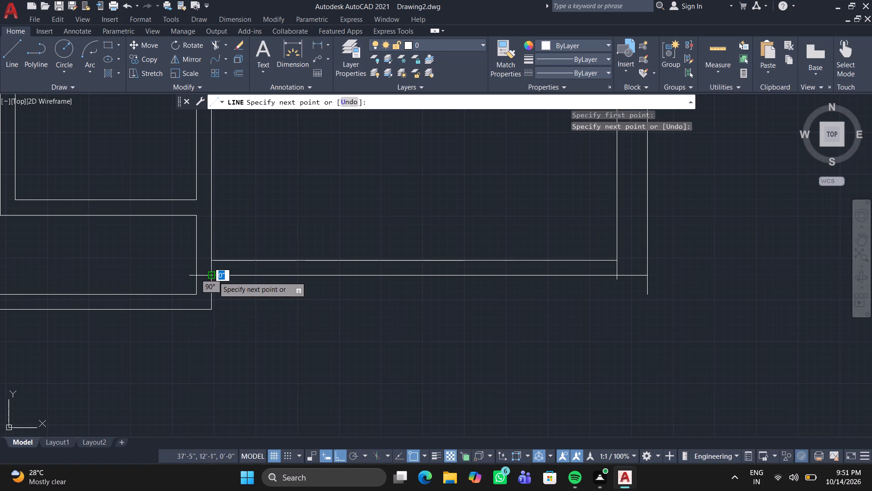
{"action": "key", "text": "Return"}
Trim the vertical line piece between the two south wall lines at the south-east room's west end.
{"action": "middle_click_drag", "start_coordinate": [516, 300], "coordinate": [508, 300]}
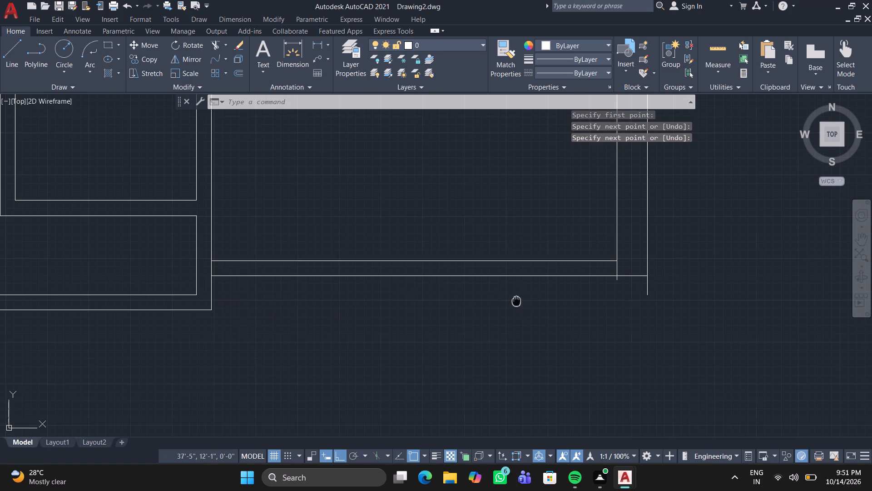
{"action": "middle_click_drag", "start_coordinate": [508, 300], "coordinate": [406, 335]}
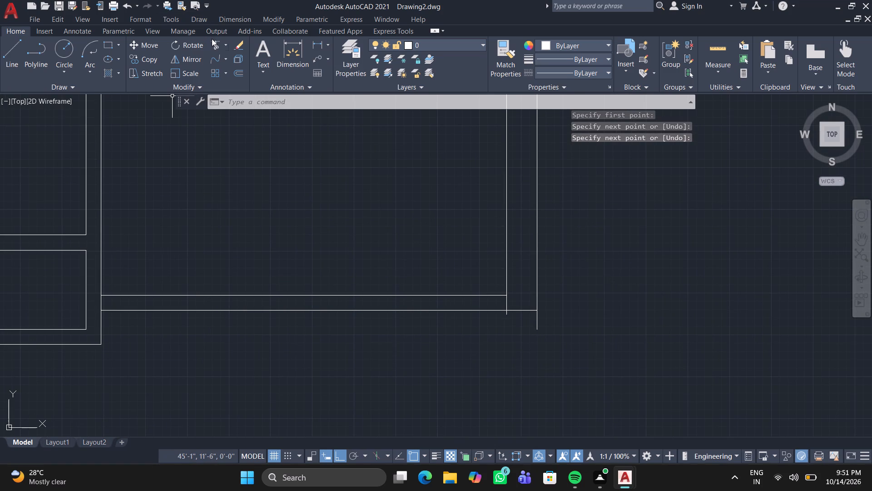
{"action": "left_click", "coordinate": [212, 39]}
{"action": "scroll", "coordinate": [98, 303], "scroll_direction": "up", "scroll_amount": 2}
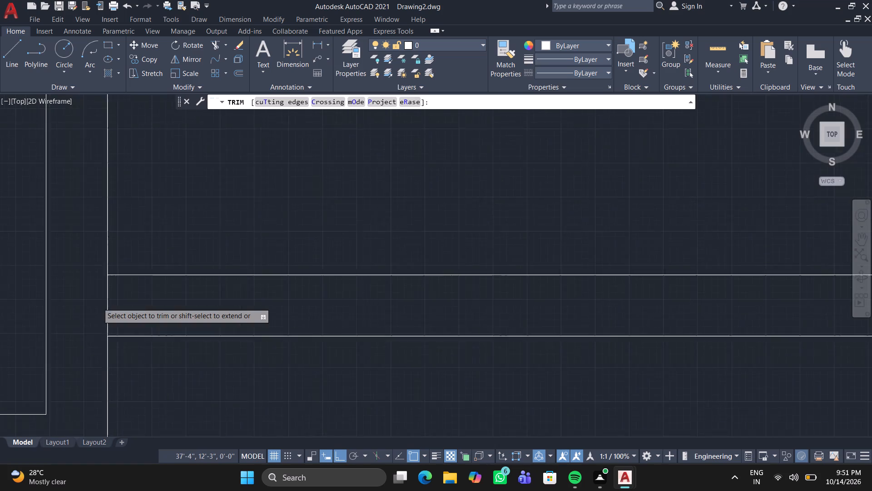
{"action": "scroll", "coordinate": [98, 303], "scroll_direction": "up", "scroll_amount": 2}
{"action": "double_click", "coordinate": [98, 303]}
{"action": "left_click", "coordinate": [215, 304]}
{"action": "scroll", "coordinate": [215, 304], "scroll_direction": "down", "scroll_amount": 4}
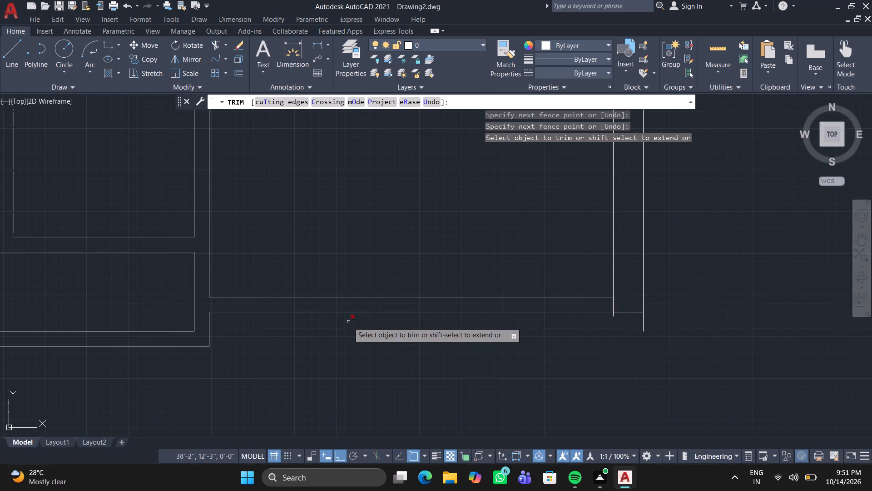
Trim the overhanging east wall ends and the inner line crossing the wall at the plan's south-east corner.
{"action": "scroll", "coordinate": [349, 322], "scroll_direction": "down", "scroll_amount": 1}
{"action": "middle_click_drag", "start_coordinate": [349, 323], "coordinate": [109, 264]}
{"action": "scroll", "coordinate": [271, 261], "scroll_direction": "up", "scroll_amount": 1}
{"action": "scroll", "coordinate": [271, 261], "scroll_direction": "down", "scroll_amount": 1}
{"action": "scroll", "coordinate": [271, 261], "scroll_direction": "up", "scroll_amount": 4}
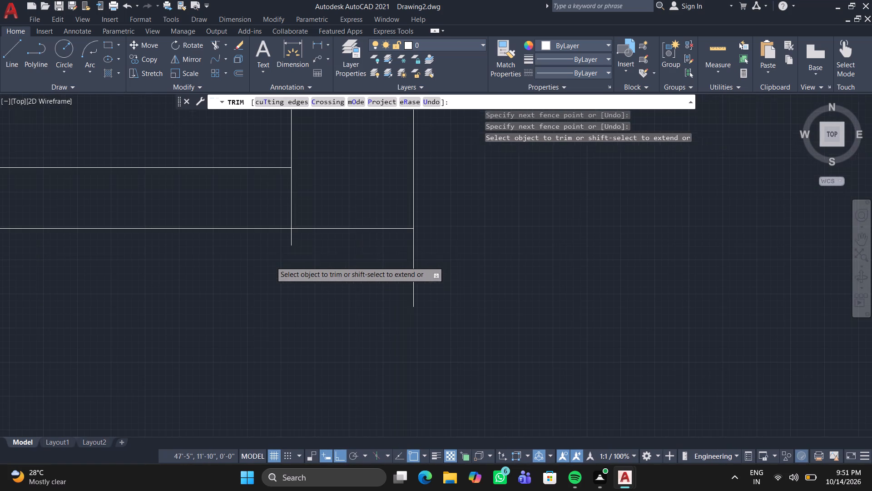
{"action": "left_click", "coordinate": [289, 237]}
{"action": "left_click", "coordinate": [421, 250]}
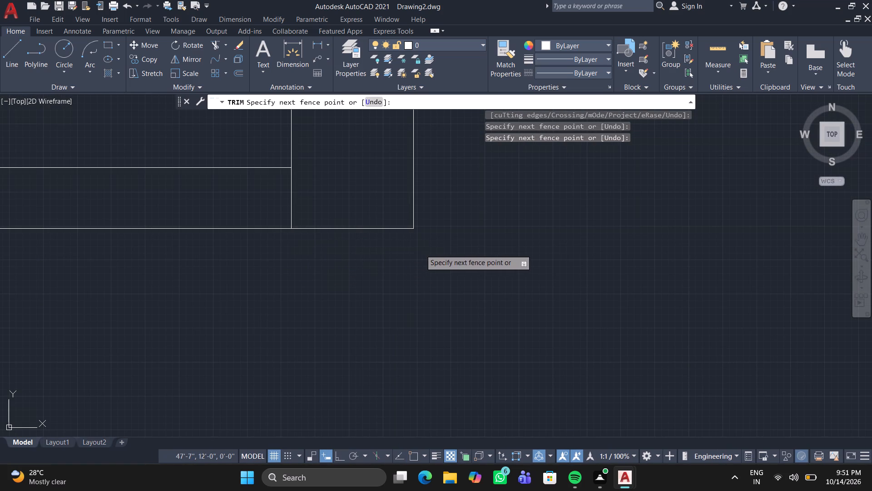
{"action": "left_click", "coordinate": [286, 195]}
{"action": "left_click", "coordinate": [323, 187]}
{"action": "key", "text": "Return"}
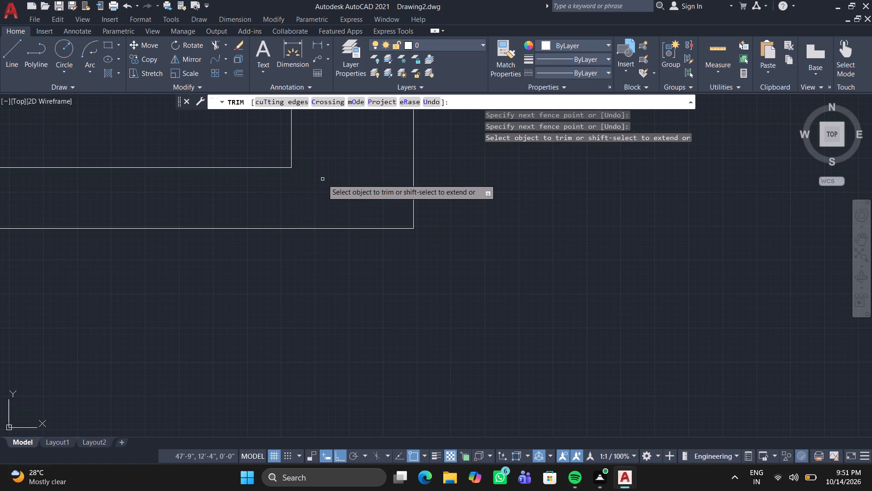
Draw a 9" by 9" square of lines in the outer wall thickness at the plan's north-west corner.
{"action": "scroll", "coordinate": [322, 179], "scroll_direction": "down", "scroll_amount": 5}
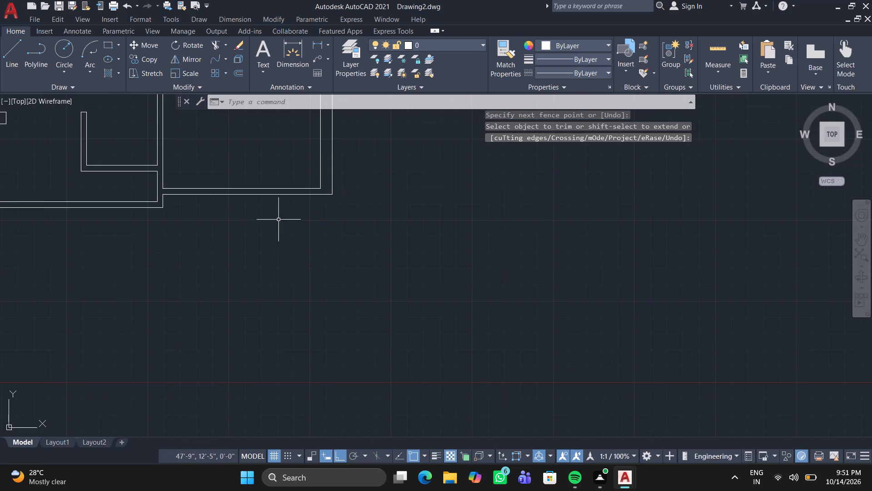
{"action": "scroll", "coordinate": [263, 180], "scroll_direction": "down", "scroll_amount": 1}
{"action": "middle_click_drag", "start_coordinate": [261, 171], "coordinate": [283, 293]}
{"action": "middle_click", "coordinate": [283, 293]}
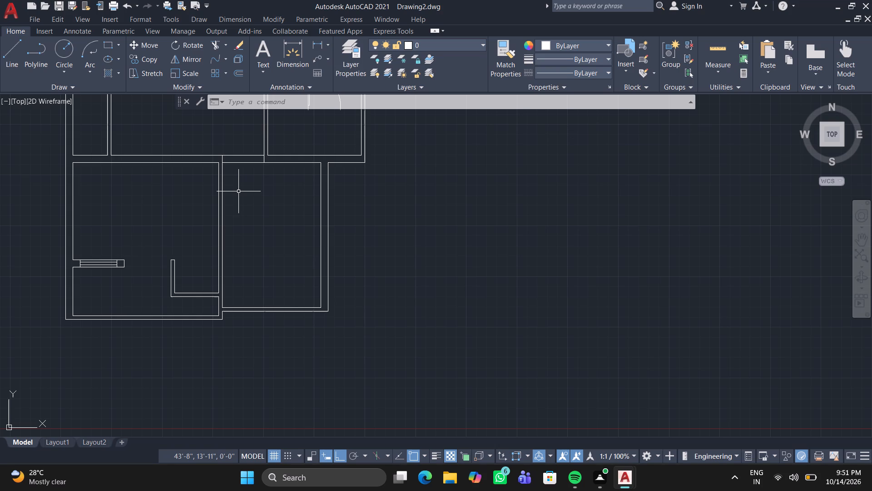
{"action": "middle_click_drag", "start_coordinate": [130, 114], "coordinate": [142, 130]}
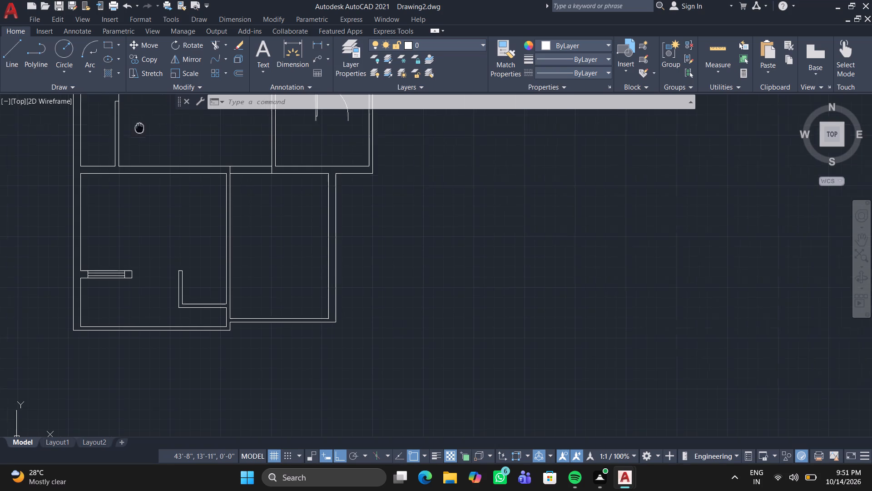
{"action": "middle_click_drag", "start_coordinate": [142, 130], "coordinate": [247, 316]}
{"action": "middle_click_drag", "start_coordinate": [140, 171], "coordinate": [146, 284]}
{"action": "middle_click", "coordinate": [146, 284]}
{"action": "scroll", "coordinate": [172, 230], "scroll_direction": "up", "scroll_amount": 2}
{"action": "middle_click_drag", "start_coordinate": [160, 220], "coordinate": [135, 203]}
{"action": "left_click", "coordinate": [4, 50]}
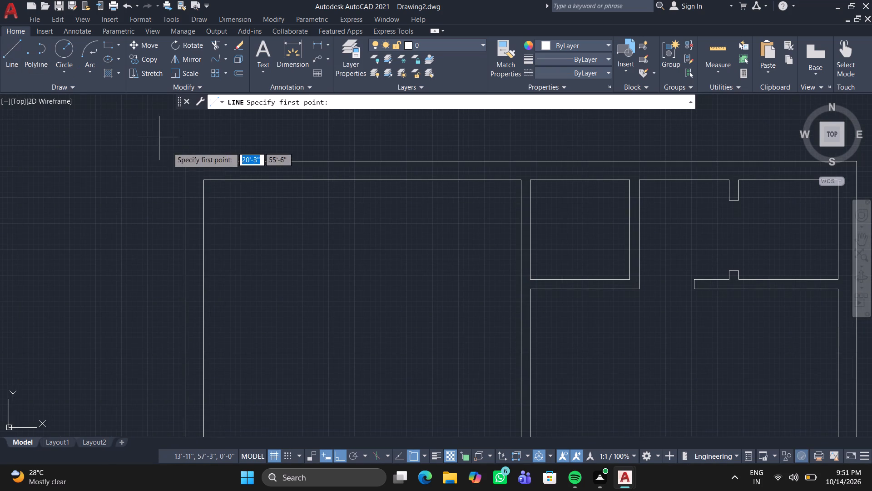
{"action": "left_click", "coordinate": [202, 178]}
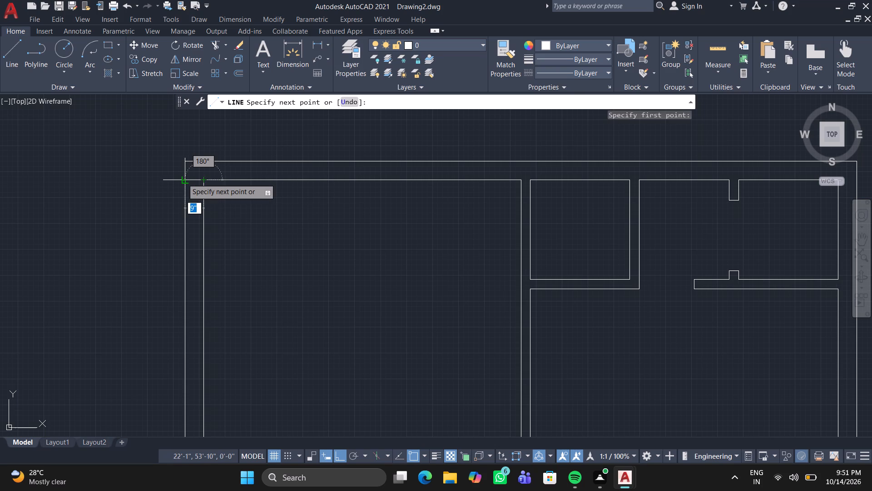
{"action": "left_click", "coordinate": [183, 179]}
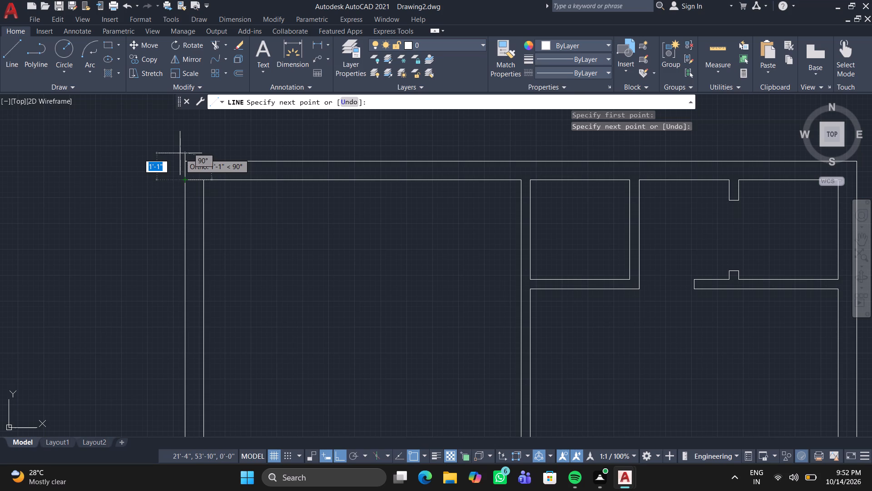
{"action": "scroll", "coordinate": [183, 162], "scroll_direction": "up", "scroll_amount": 4}
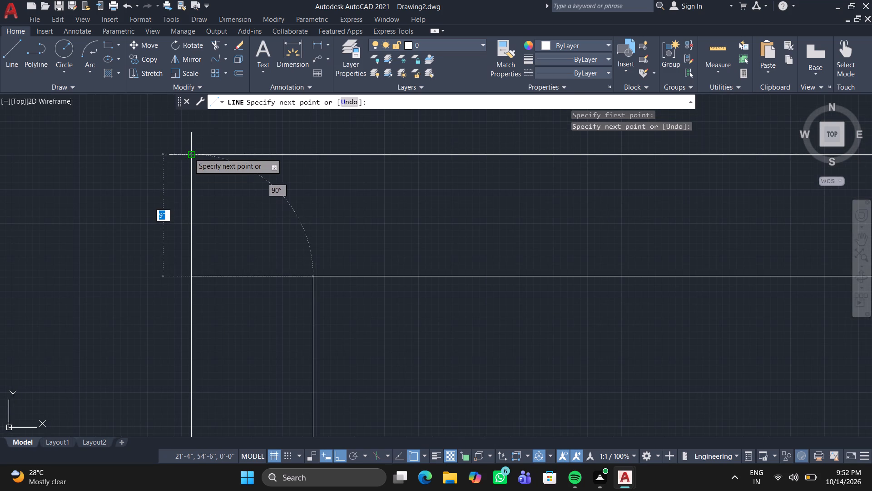
{"action": "left_click", "coordinate": [189, 153]}
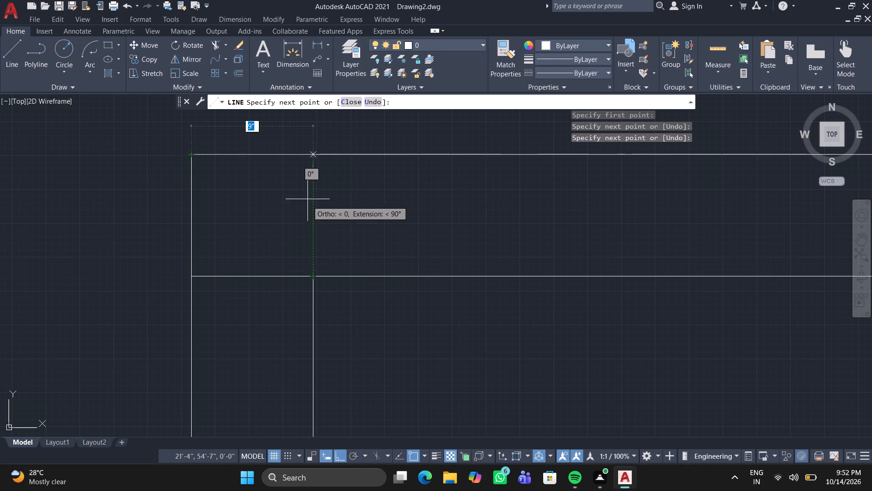
{"action": "left_click", "coordinate": [313, 153]}
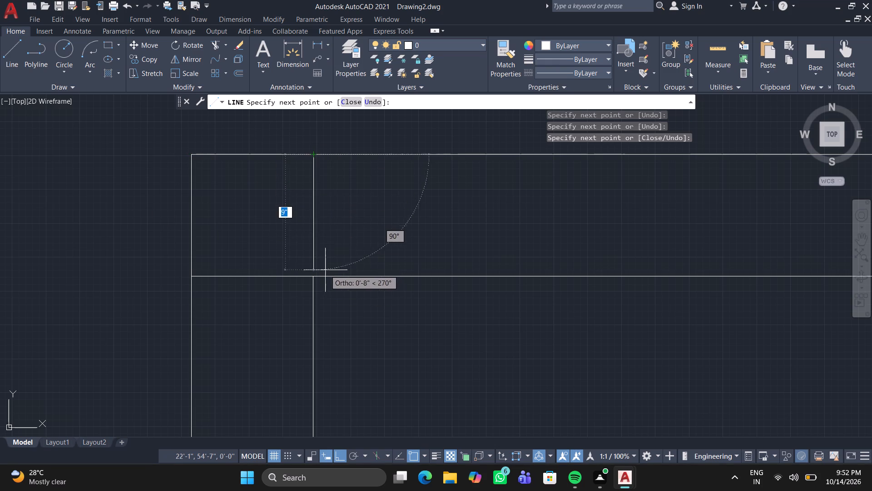
{"action": "left_click", "coordinate": [316, 279]}
{"action": "key", "text": "Return"}
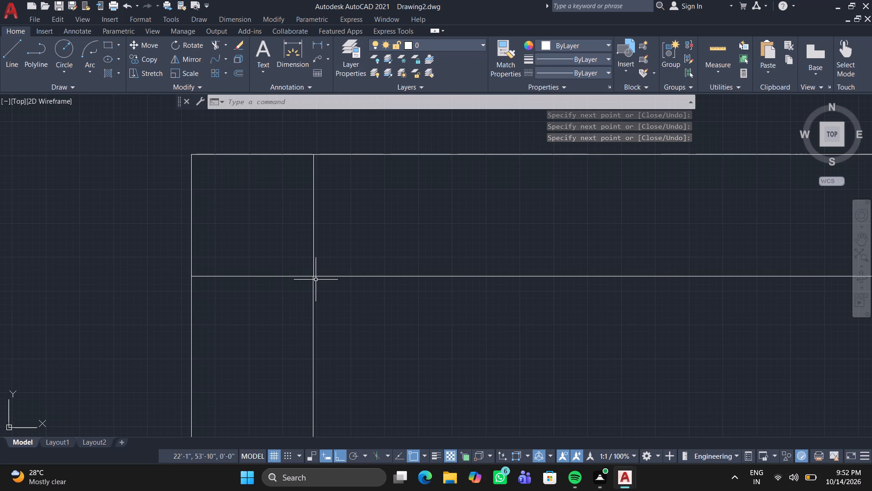
Draw a rectangle of lines about 14" by 9" in the north outer wall, over the north-west room's east partition.
{"action": "scroll", "coordinate": [316, 280], "scroll_direction": "down", "scroll_amount": 2}
{"action": "scroll", "coordinate": [417, 309], "scroll_direction": "down", "scroll_amount": 2}
{"action": "middle_click_drag", "start_coordinate": [418, 310], "coordinate": [203, 284]}
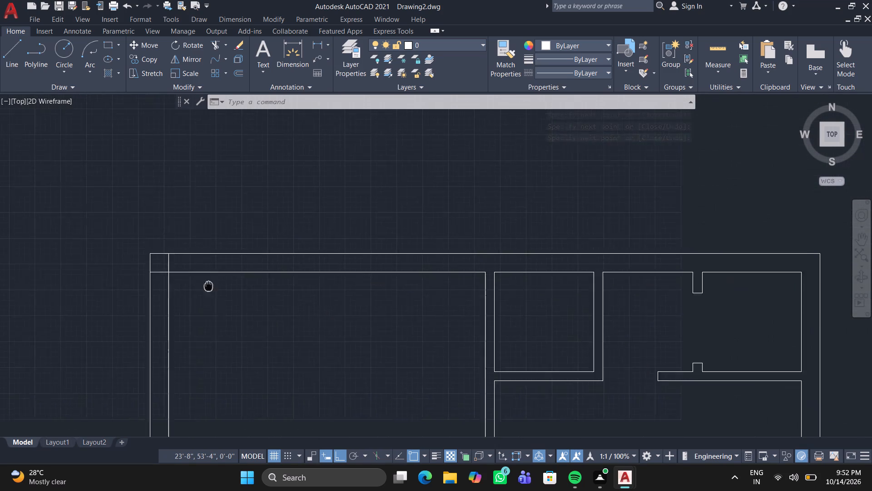
{"action": "middle_click_drag", "start_coordinate": [203, 284], "coordinate": [0, 188]}
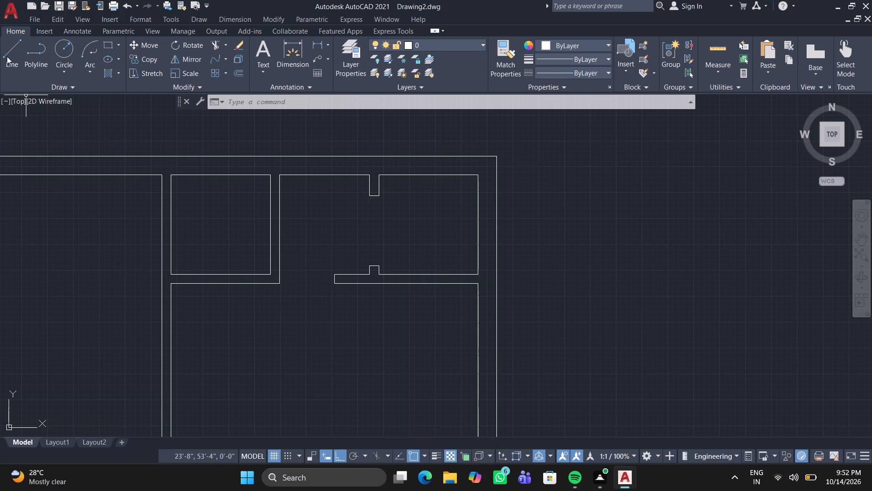
{"action": "left_click", "coordinate": [7, 46]}
{"action": "middle_click_drag", "start_coordinate": [97, 197], "coordinate": [260, 153]}
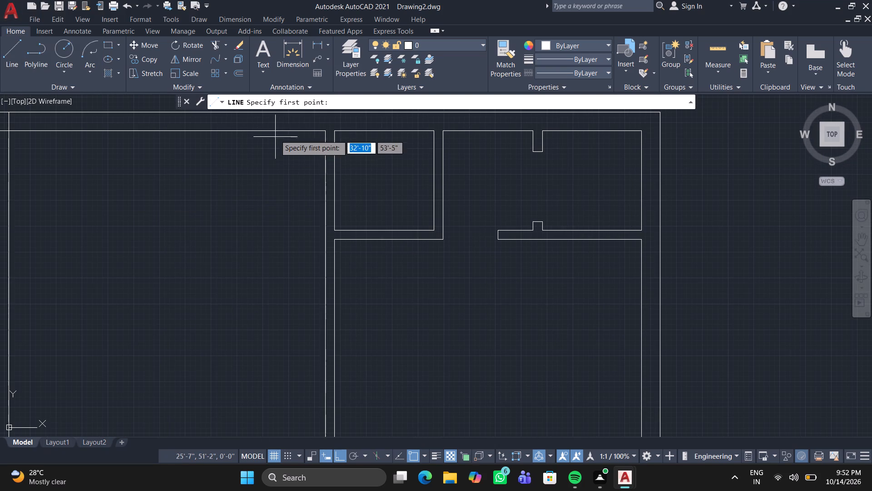
{"action": "middle_click_drag", "start_coordinate": [270, 150], "coordinate": [253, 195]}
{"action": "scroll", "coordinate": [304, 176], "scroll_direction": "up", "scroll_amount": 1}
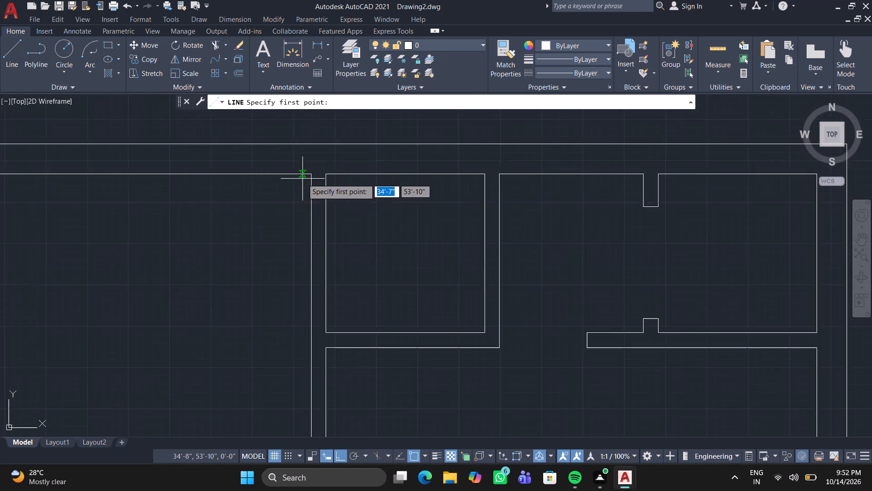
{"action": "scroll", "coordinate": [302, 179], "scroll_direction": "up", "scroll_amount": 1}
{"action": "left_click", "coordinate": [311, 170]}
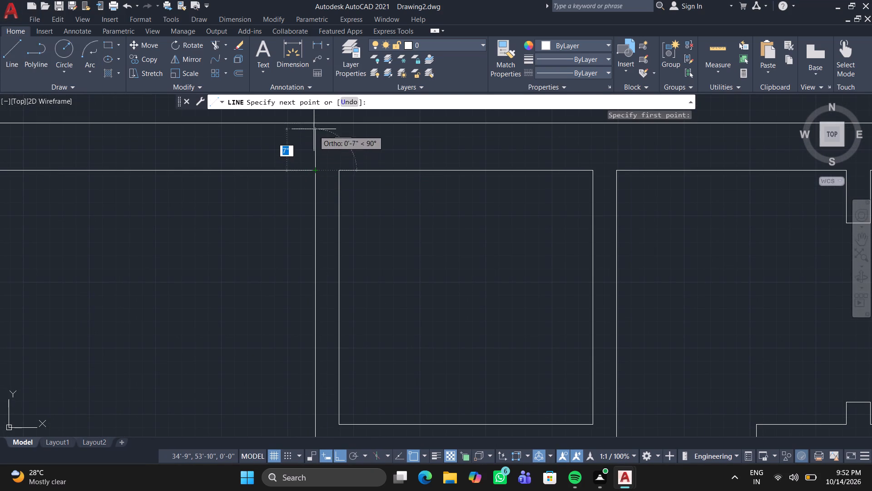
{"action": "scroll", "coordinate": [317, 119], "scroll_direction": "up", "scroll_amount": 3}
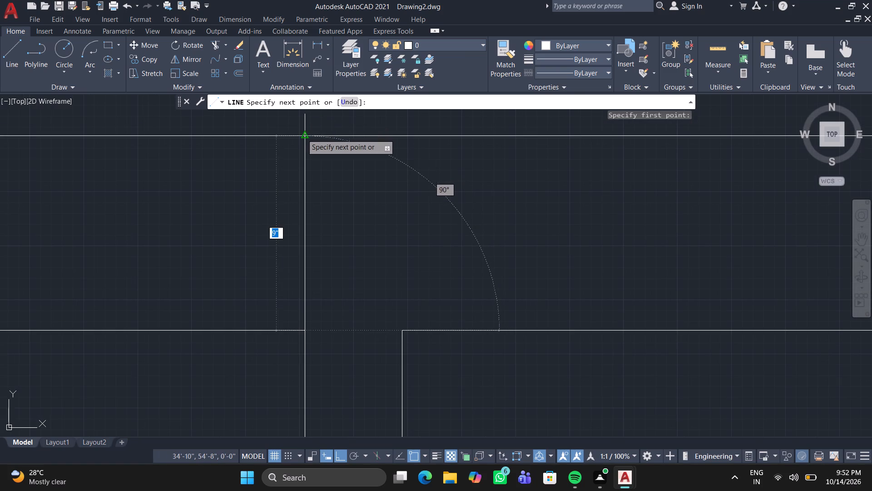
{"action": "left_click", "coordinate": [302, 137]}
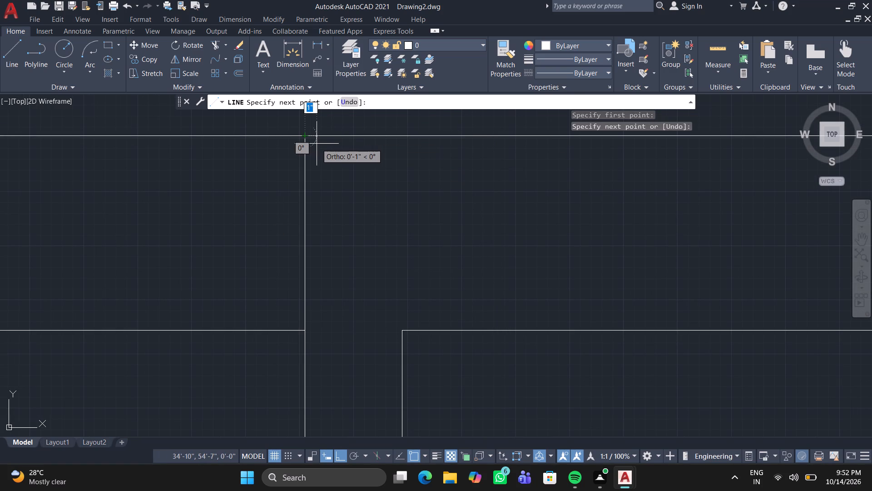
{"action": "key", "text": "ctrl+z"}
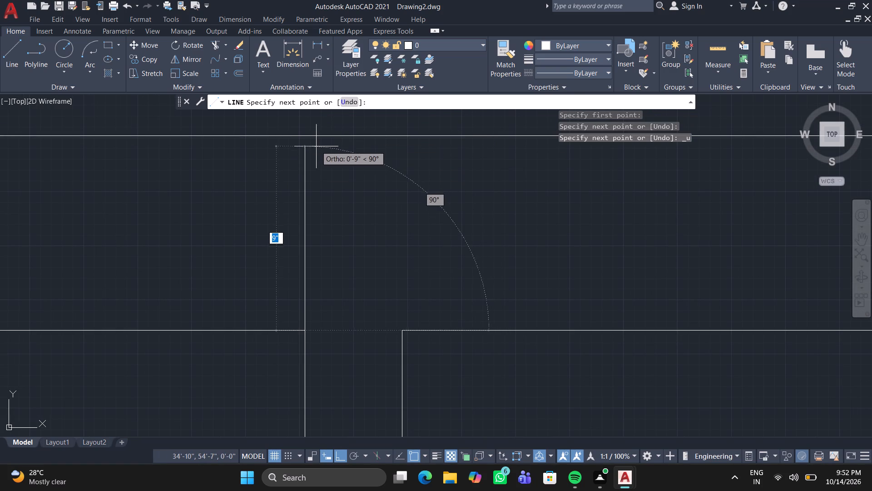
{"action": "left_click_drag", "start_coordinate": [242, 331], "coordinate": [237, 301]}
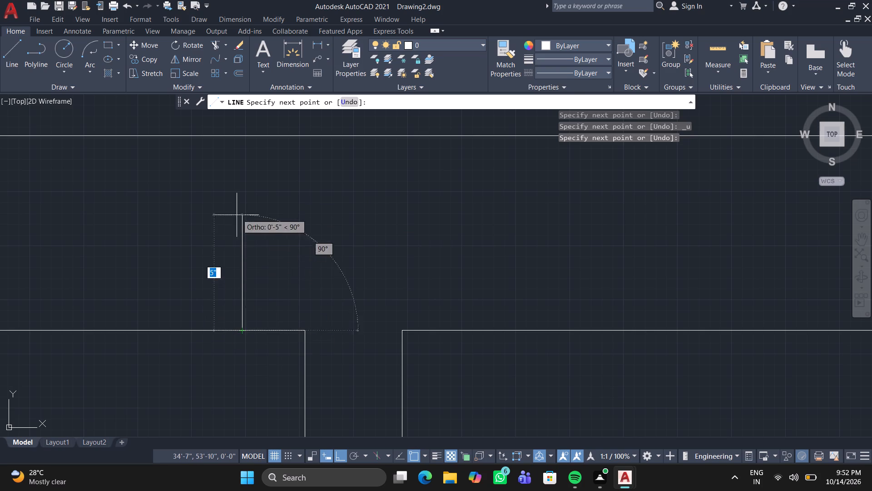
{"action": "left_click", "coordinate": [242, 134]}
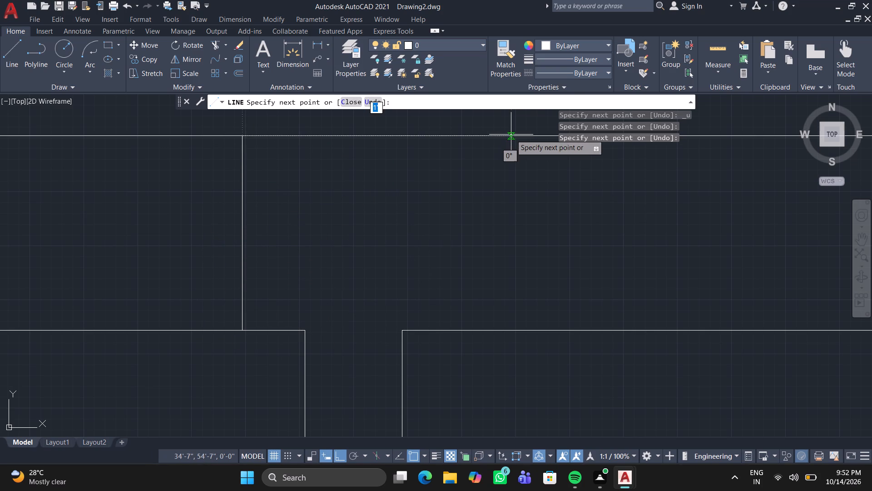
{"action": "left_click", "coordinate": [538, 135]}
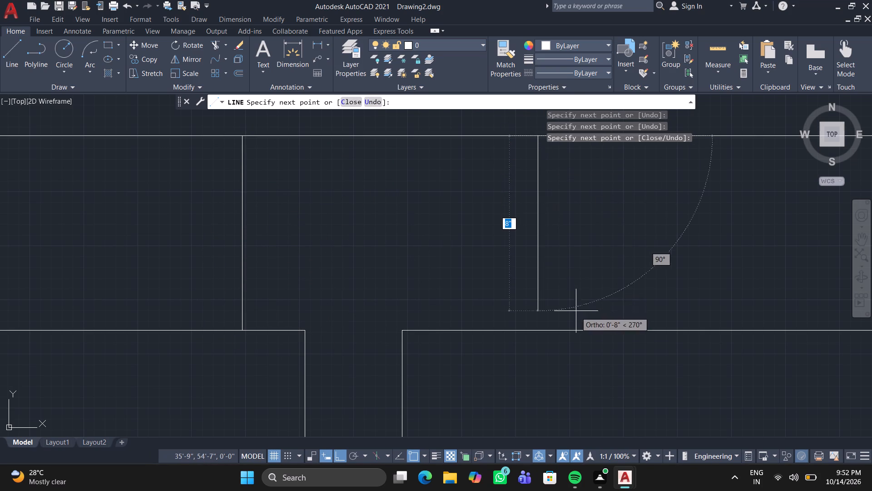
{"action": "left_click", "coordinate": [538, 332]}
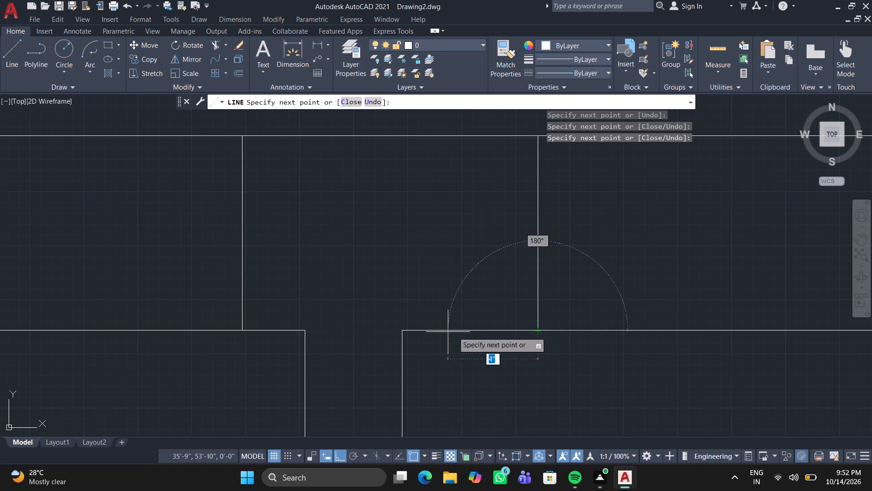
{"action": "left_click", "coordinate": [240, 331]}
{"action": "key", "text": "Escape"}
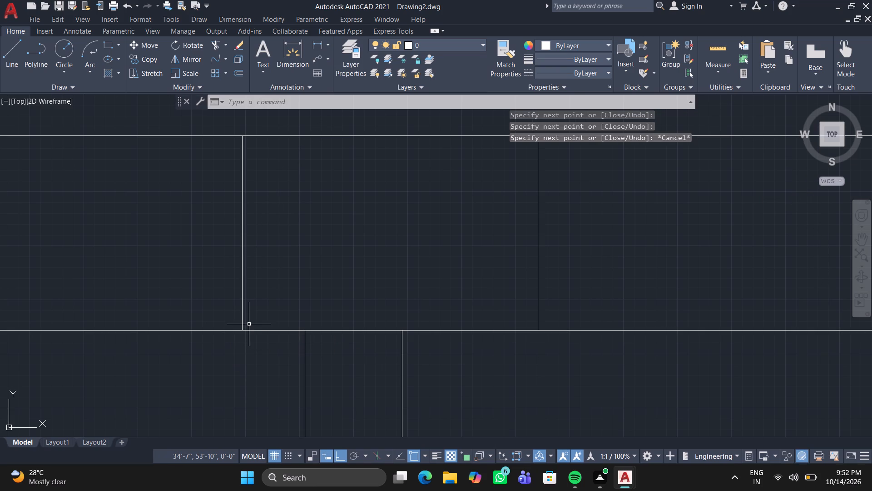
Draw a rectangle of lines about 11" by 9" in the outer wall thickness at the plan's north-east corner.
{"action": "scroll", "coordinate": [395, 406], "scroll_direction": "down", "scroll_amount": 3}
{"action": "middle_click_drag", "start_coordinate": [401, 394], "coordinate": [145, 350]}
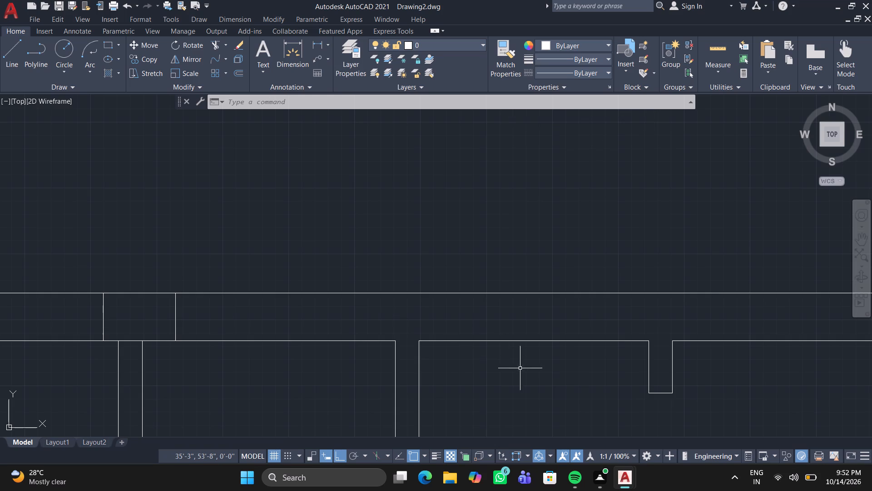
{"action": "scroll", "coordinate": [534, 378], "scroll_direction": "down", "scroll_amount": 2}
{"action": "middle_click_drag", "start_coordinate": [535, 380], "coordinate": [252, 312]}
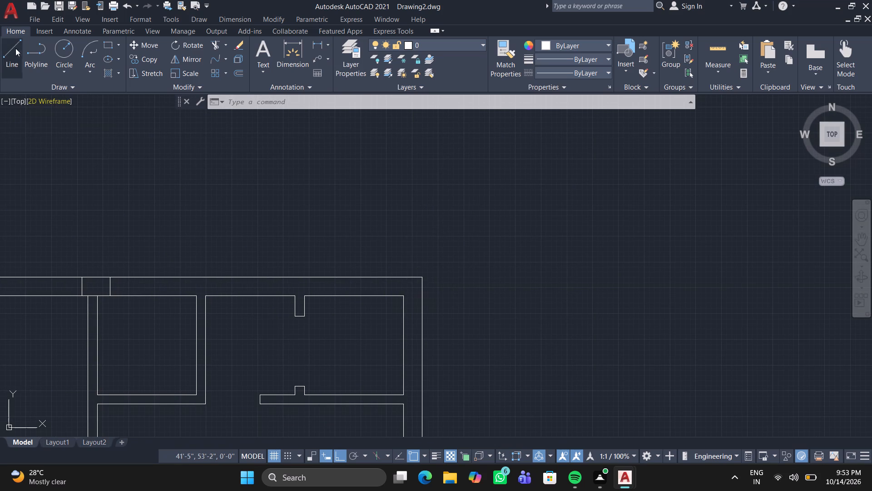
{"action": "left_click", "coordinate": [11, 46]}
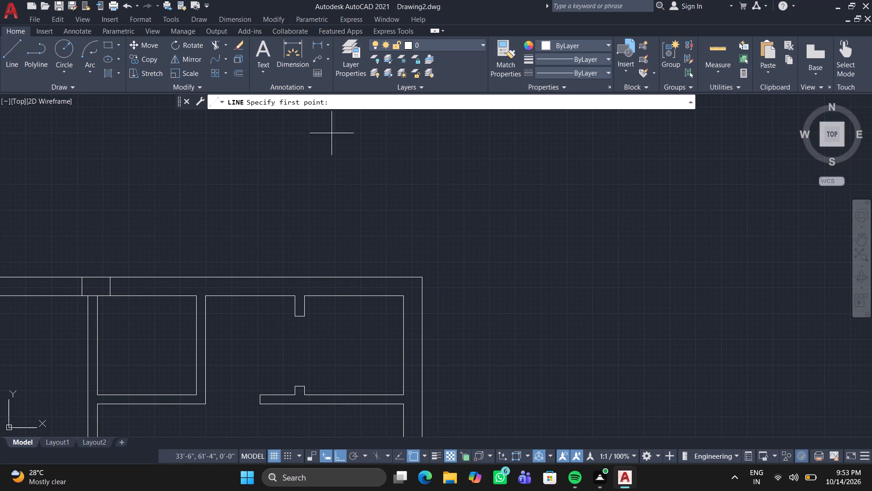
{"action": "middle_click_drag", "start_coordinate": [357, 318], "coordinate": [268, 196]}
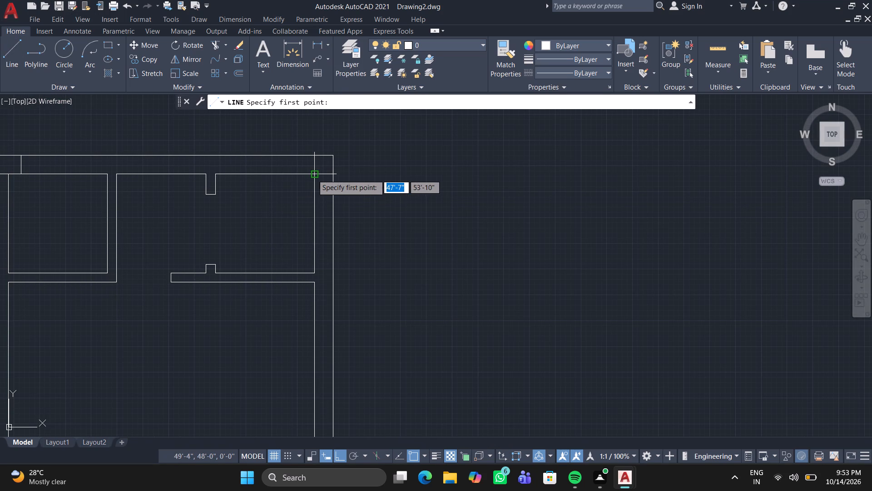
{"action": "left_click", "coordinate": [313, 175]}
{"action": "scroll", "coordinate": [319, 176], "scroll_direction": "up", "scroll_amount": 3}
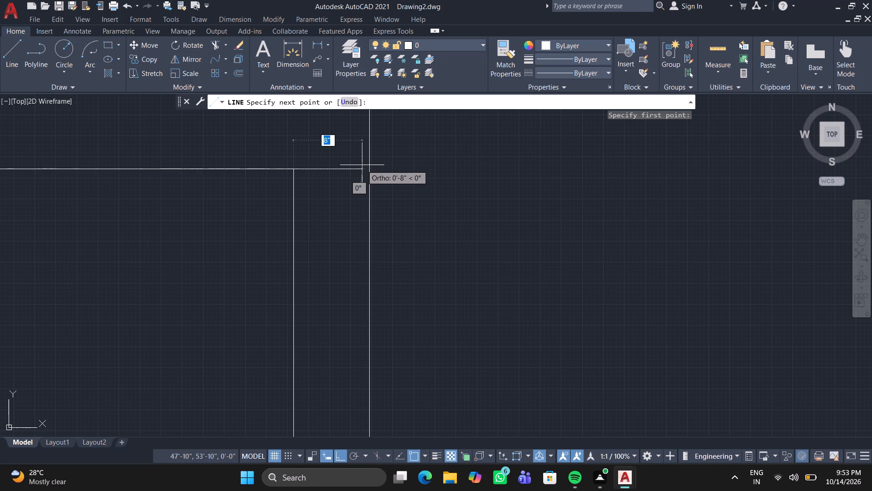
{"action": "left_click", "coordinate": [368, 169]}
{"action": "middle_click_drag", "start_coordinate": [368, 165], "coordinate": [372, 227]}
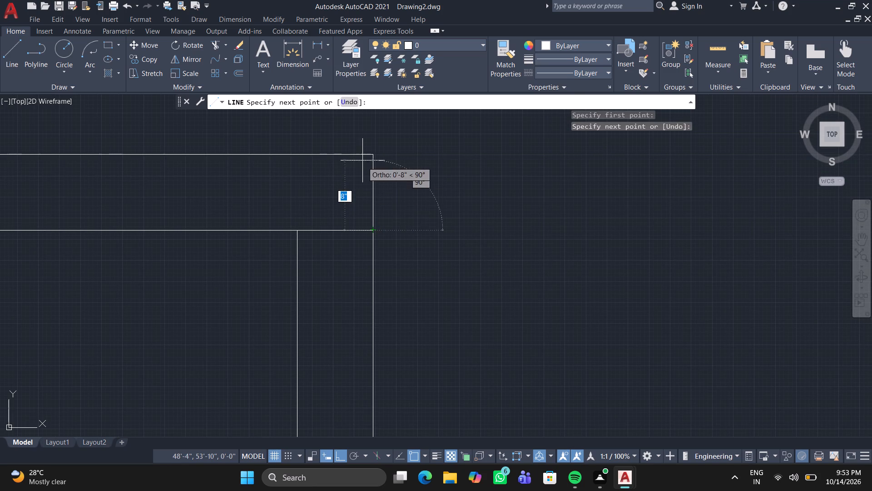
{"action": "left_click", "coordinate": [373, 151]}
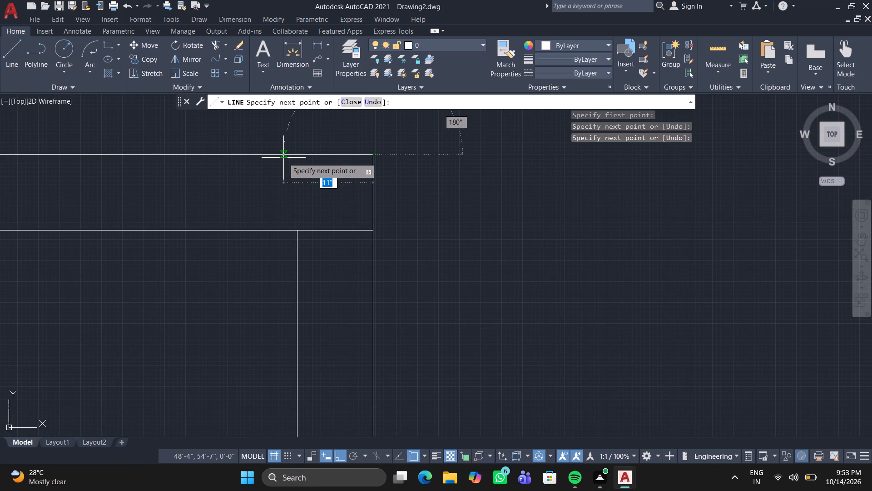
{"action": "left_click", "coordinate": [278, 159]}
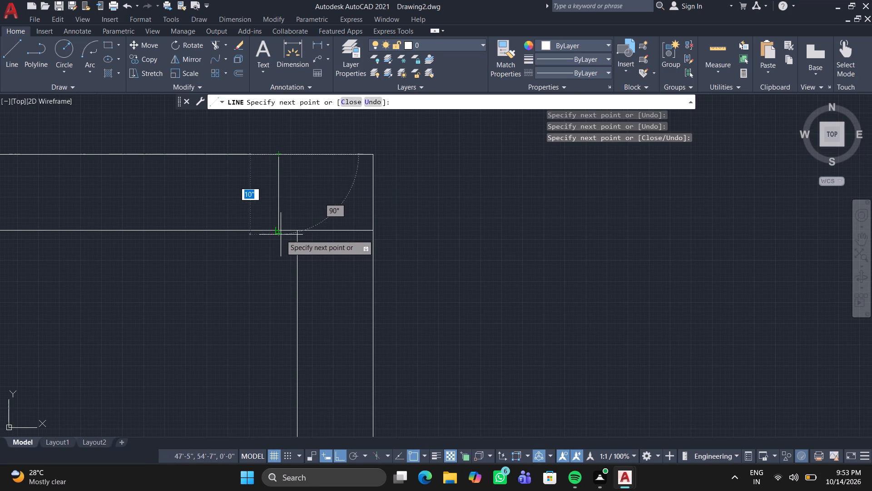
{"action": "left_click", "coordinate": [279, 231]}
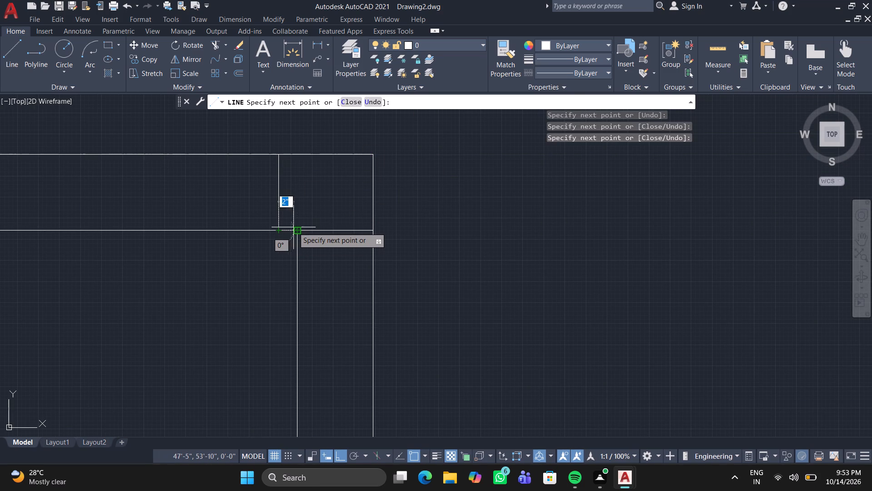
{"action": "left_click", "coordinate": [298, 230]}
{"action": "key", "text": "Escape"}
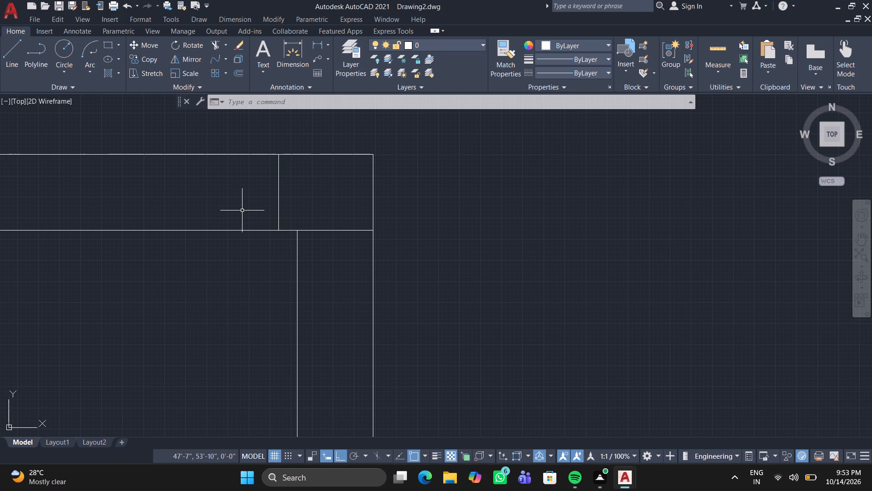
Draw a rectangle of lines about 9" wide and 12" high in the west outer wall, where the north-west room's south partition meets it.
{"action": "middle_click_drag", "start_coordinate": [242, 212], "coordinate": [751, 195]}
{"action": "scroll", "coordinate": [684, 284], "scroll_direction": "down", "scroll_amount": 3}
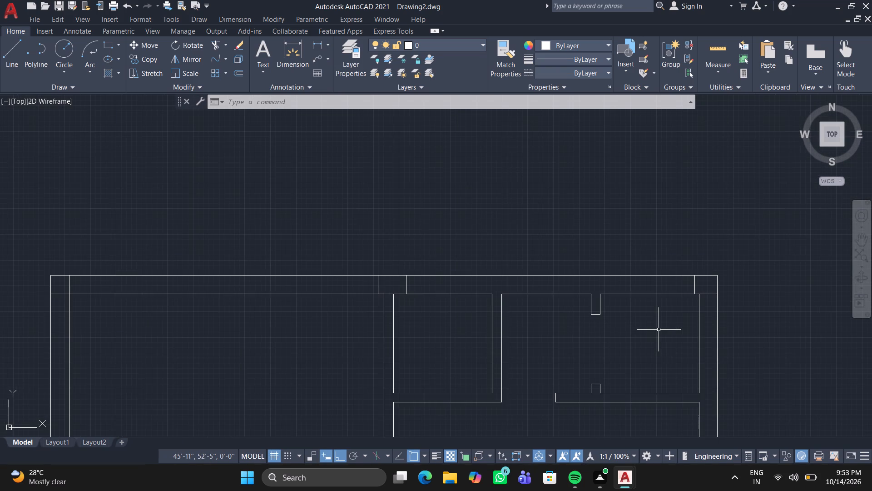
{"action": "middle_click_drag", "start_coordinate": [659, 330], "coordinate": [871, 190]}
{"action": "middle_click_drag", "start_coordinate": [484, 392], "coordinate": [495, 351]}
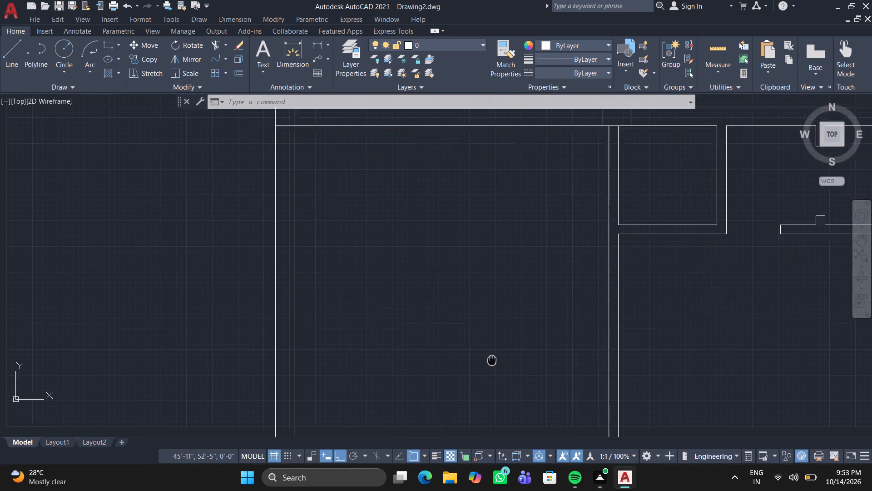
{"action": "middle_click_drag", "start_coordinate": [495, 351], "coordinate": [538, 244]}
{"action": "scroll", "coordinate": [515, 287], "scroll_direction": "down", "scroll_amount": 1}
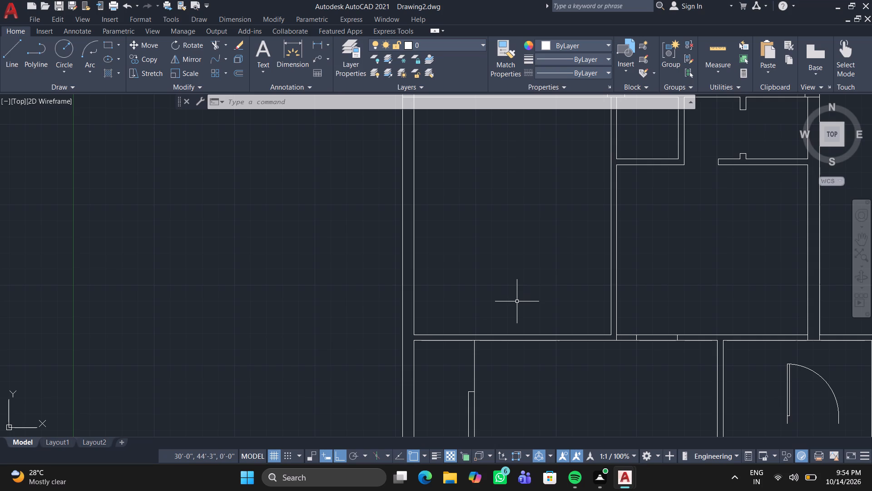
{"action": "key", "text": "l"}
{"action": "key", "text": "Return"}
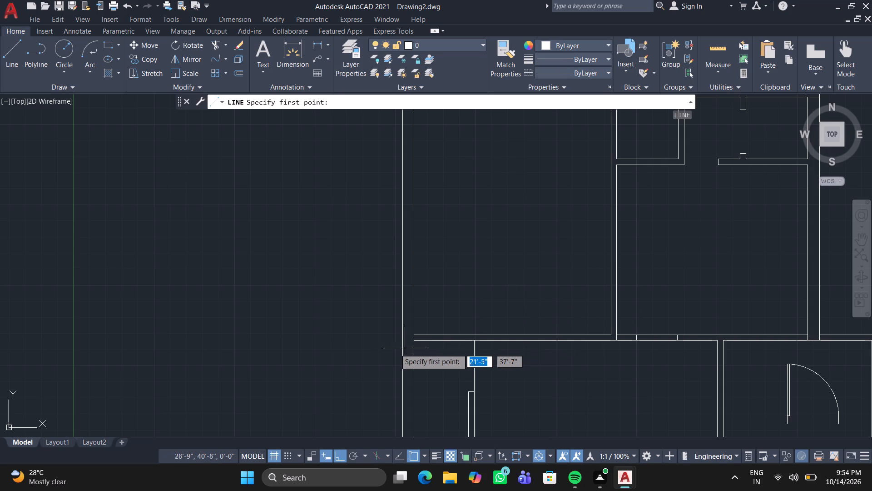
{"action": "scroll", "coordinate": [406, 344], "scroll_direction": "up", "scroll_amount": 4}
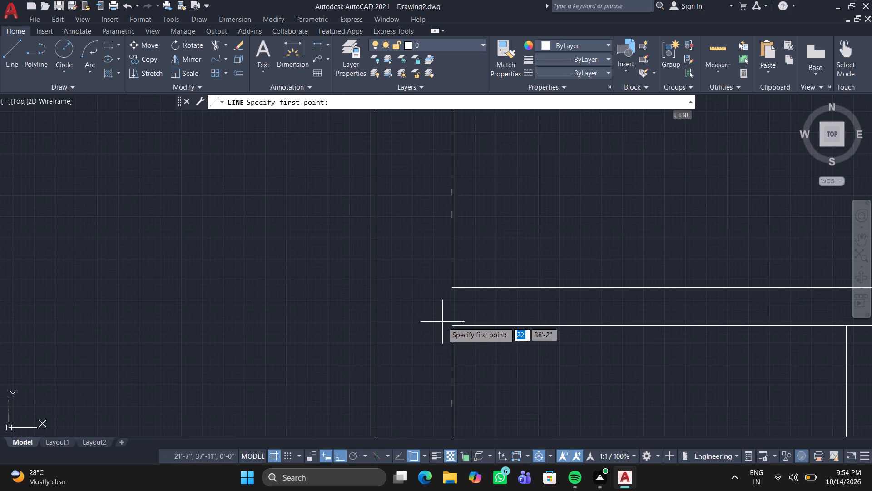
{"action": "left_click", "coordinate": [449, 326]}
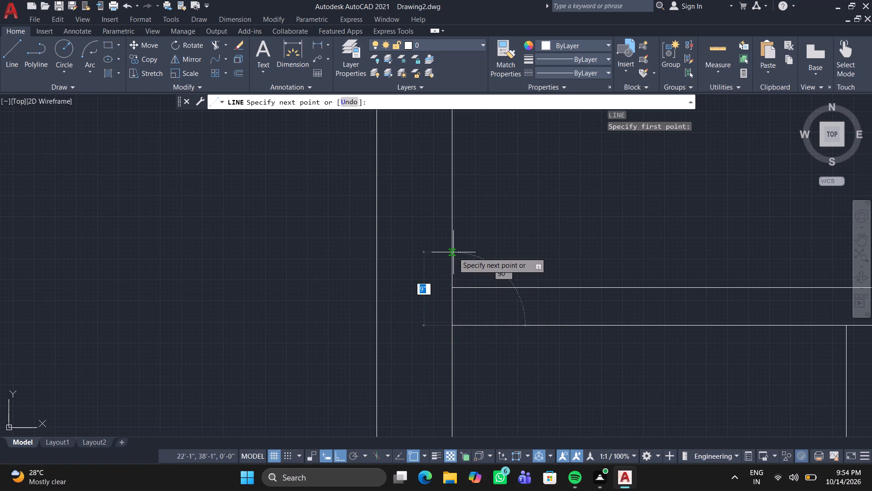
{"action": "left_click", "coordinate": [453, 252]}
{"action": "left_click", "coordinate": [379, 251]}
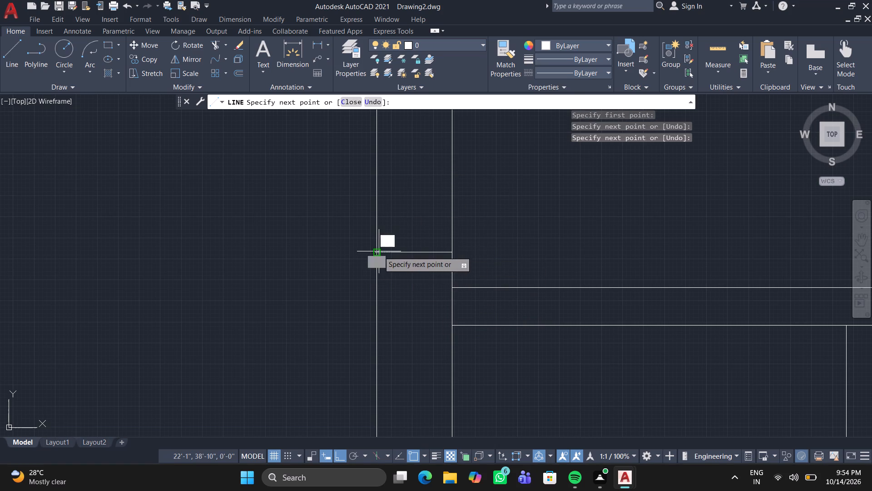
{"action": "left_click", "coordinate": [381, 357]}
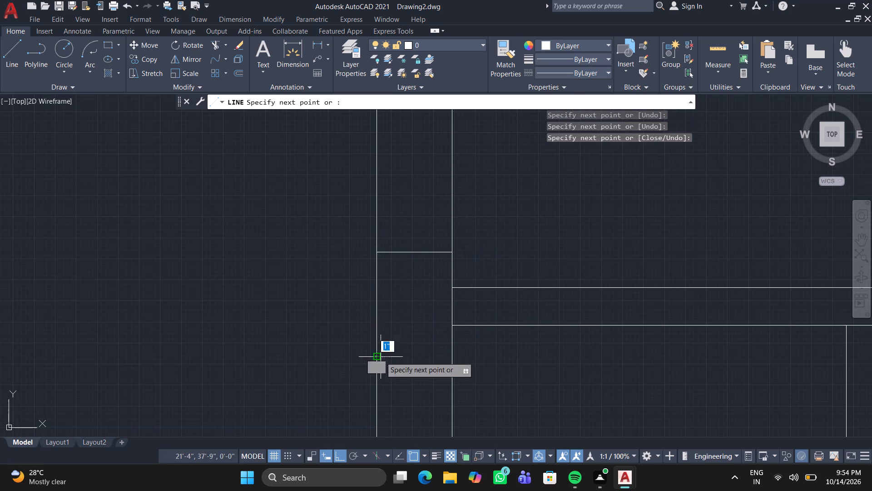
{"action": "left_click", "coordinate": [453, 358]}
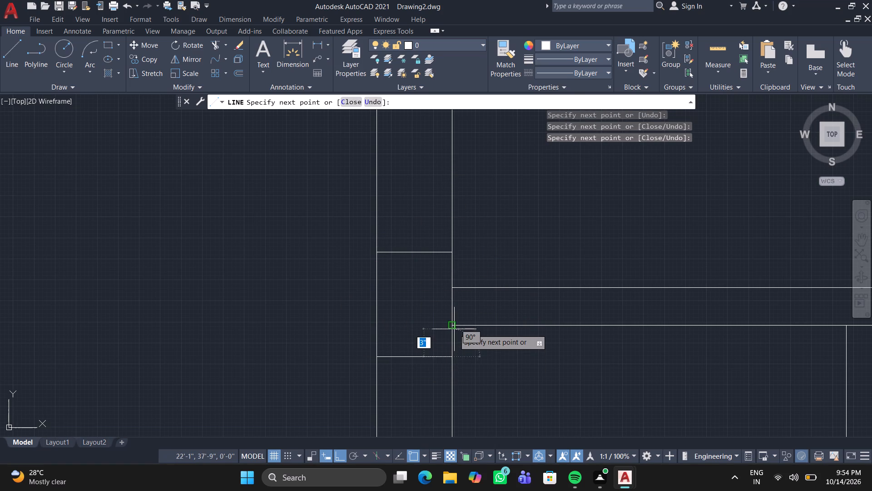
{"action": "left_click", "coordinate": [454, 329]}
{"action": "key", "text": "Return"}
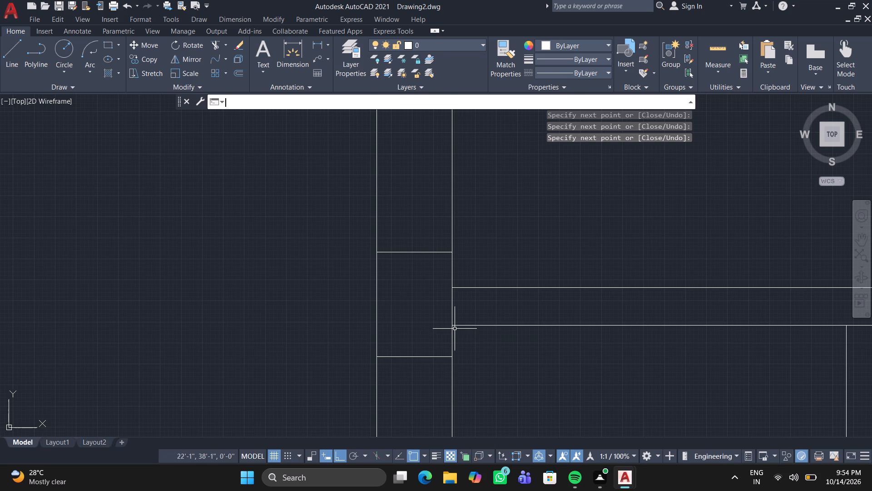
Draw a rectangle of lines about 6" wide and 11" high at the partition junction in the north-west room's south-east corner.
{"action": "scroll", "coordinate": [515, 352], "scroll_direction": "down", "scroll_amount": 3}
{"action": "middle_click_drag", "start_coordinate": [516, 355], "coordinate": [205, 372]}
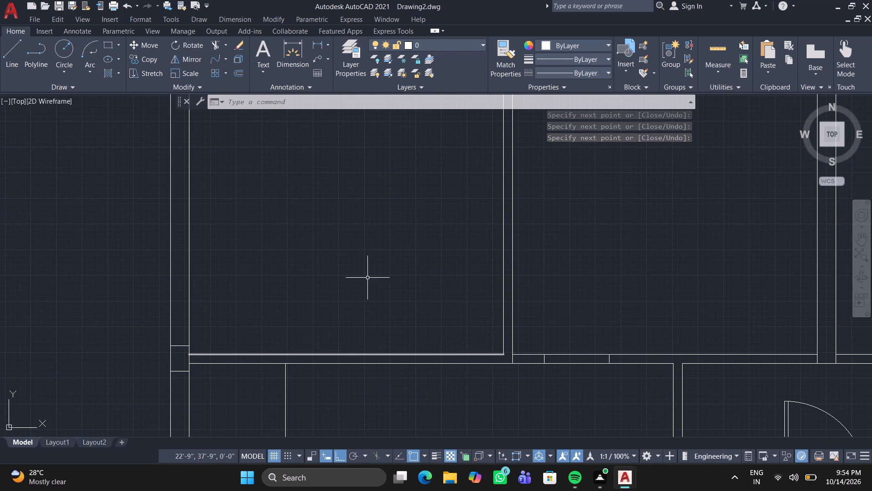
{"action": "left_click", "coordinate": [15, 43]}
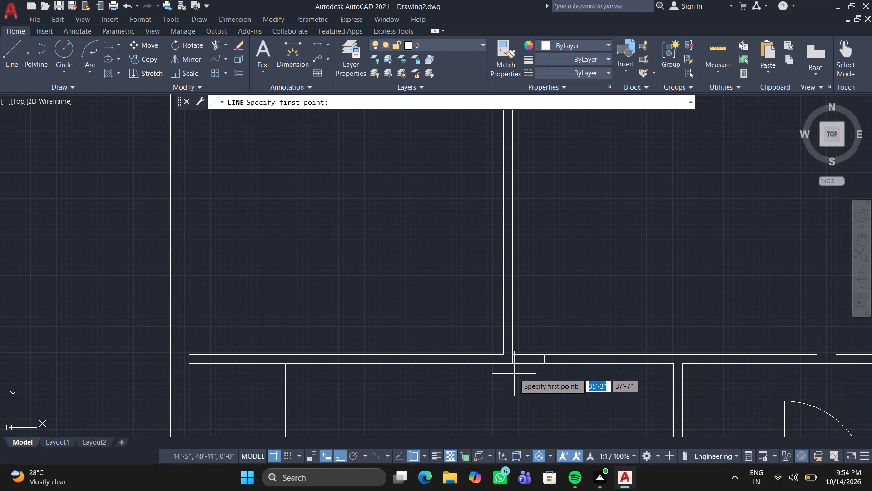
{"action": "scroll", "coordinate": [514, 373], "scroll_direction": "up", "scroll_amount": 2}
{"action": "left_click", "coordinate": [512, 350]}
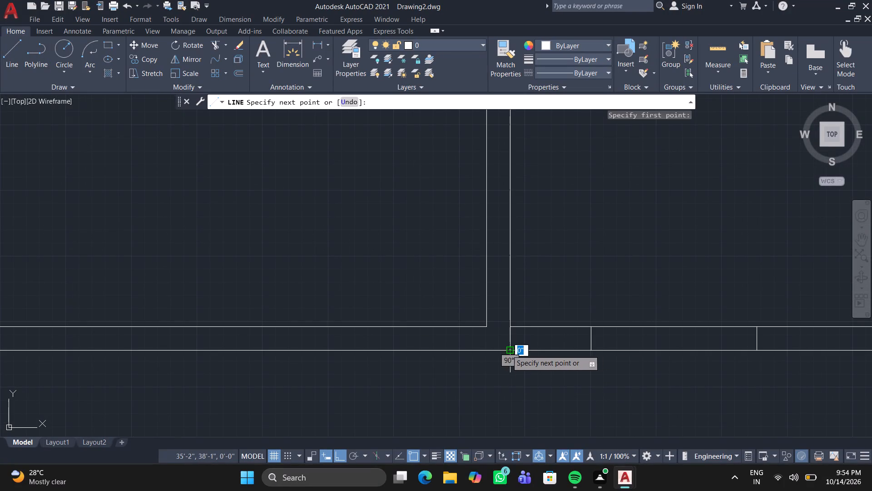
{"action": "left_click", "coordinate": [478, 350]}
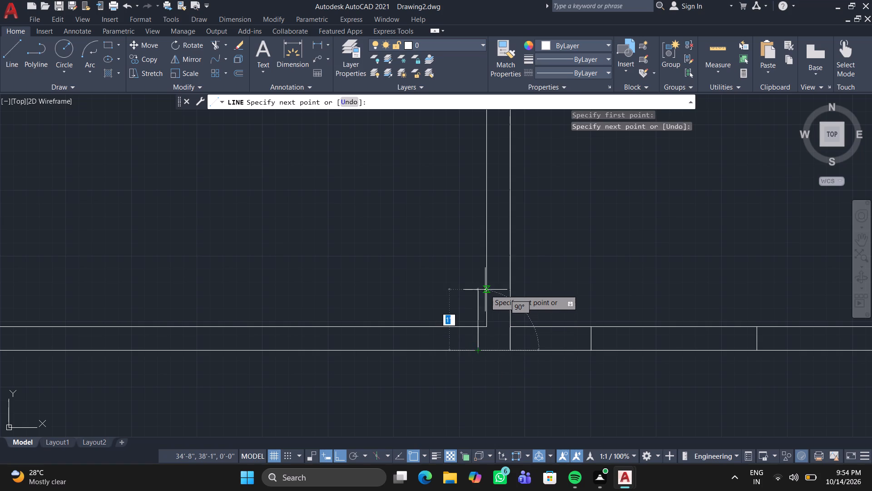
{"action": "left_click", "coordinate": [482, 300]}
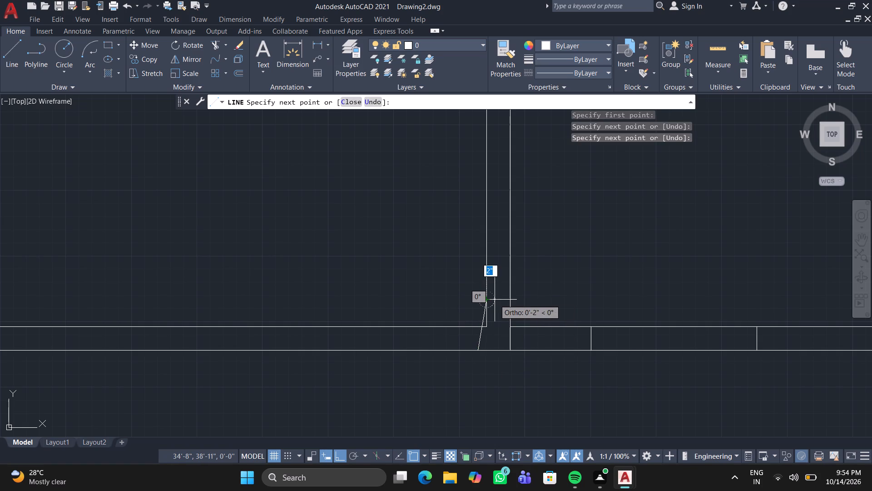
{"action": "key", "text": "ctrl+z"}
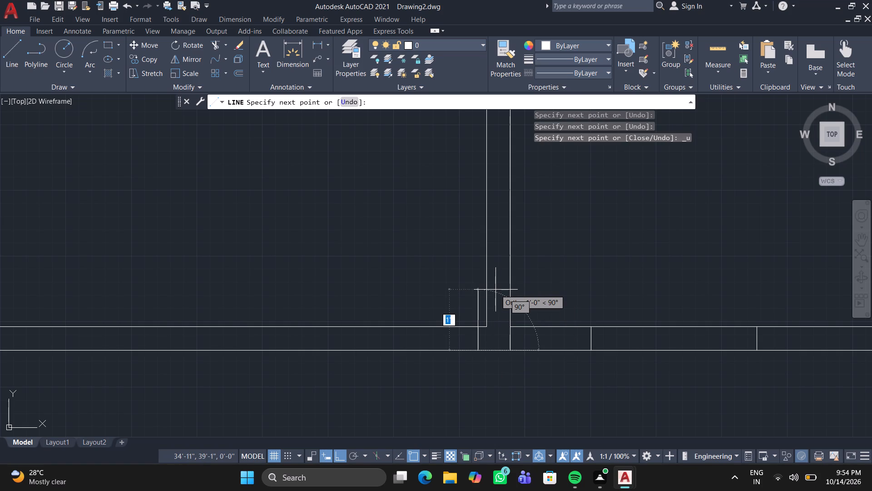
{"action": "left_click", "coordinate": [477, 294]}
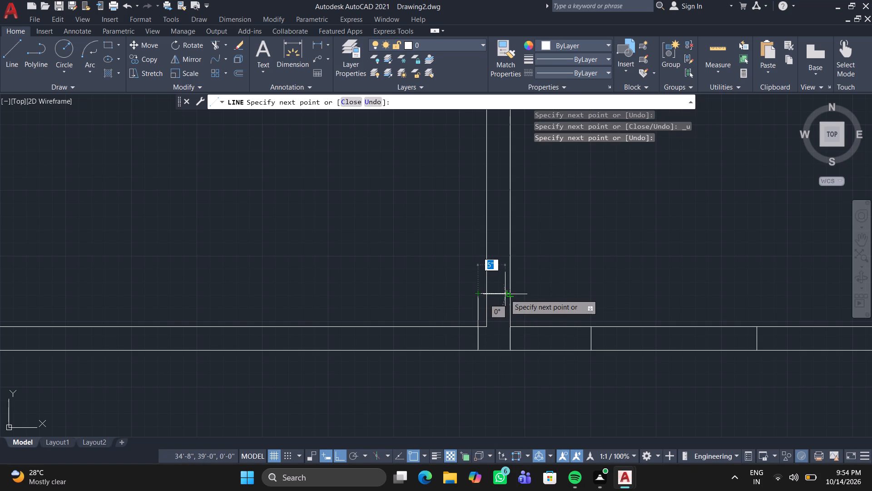
{"action": "left_click", "coordinate": [508, 294]}
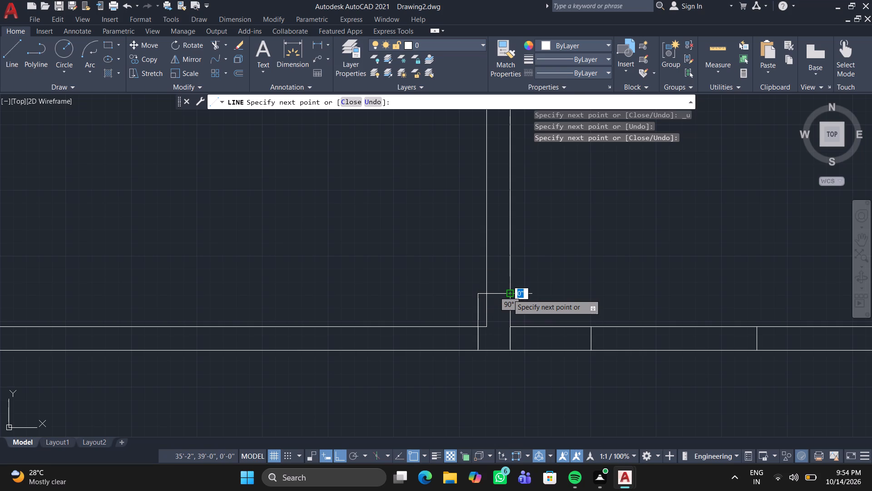
{"action": "key", "text": "Escape"}
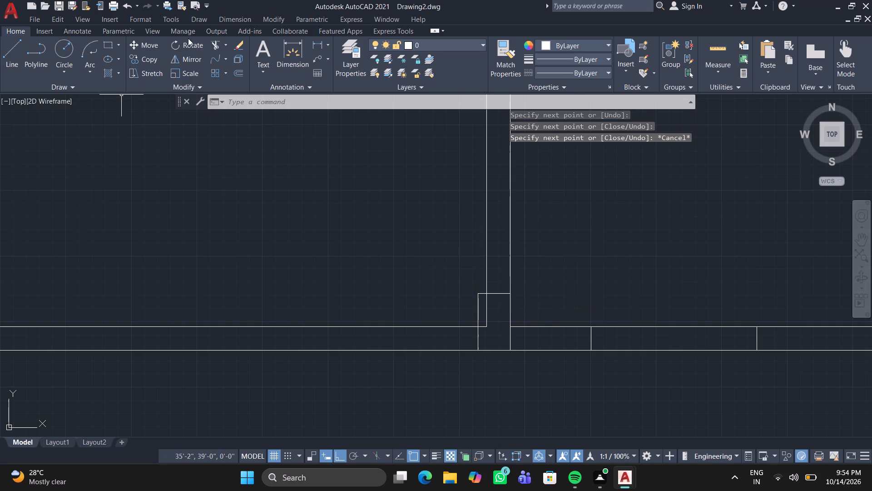
Trim the two partition line ends inside the new rectangle at the north-west room's south-east corner.
{"action": "left_click", "coordinate": [215, 40]}
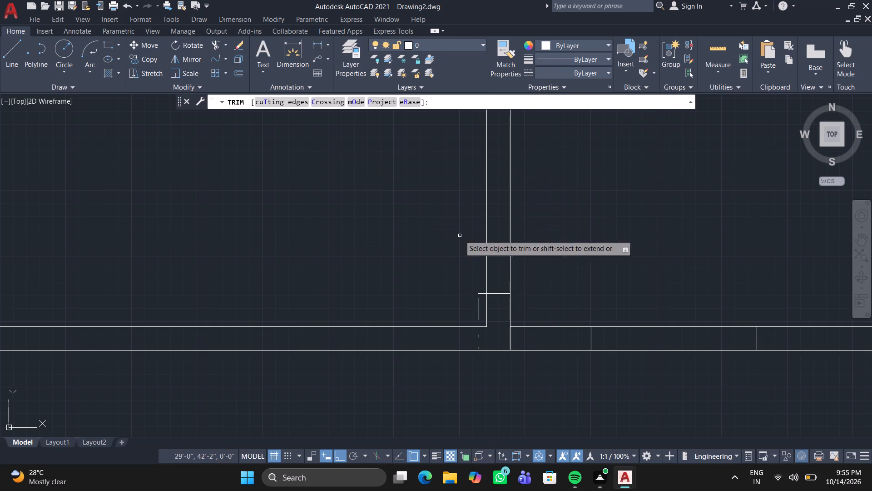
{"action": "left_click", "coordinate": [486, 303]}
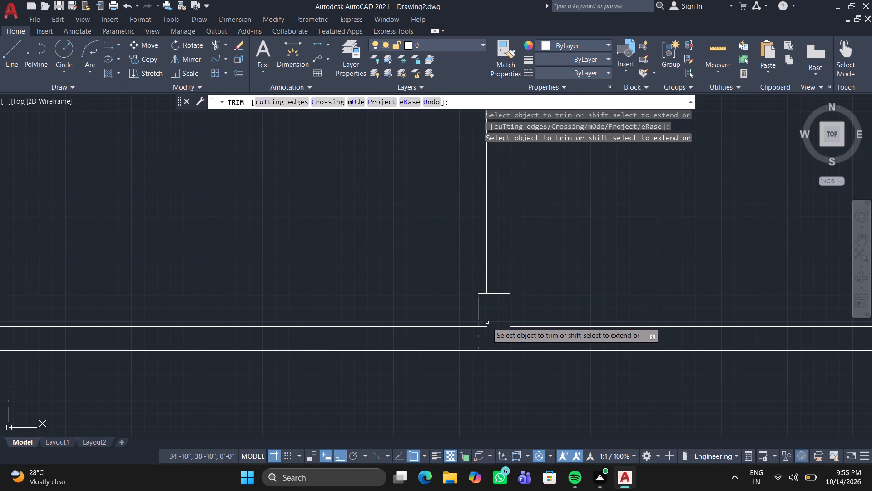
{"action": "left_click", "coordinate": [482, 329]}
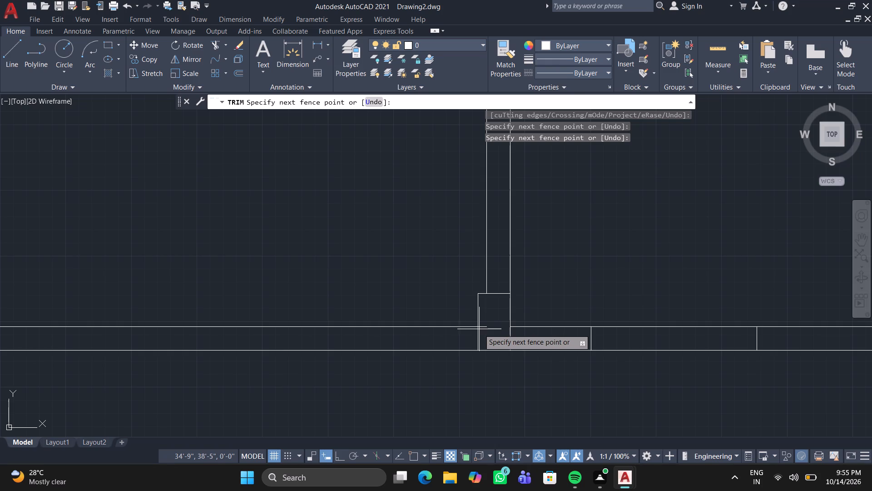
{"action": "scroll", "coordinate": [479, 330], "scroll_direction": "up", "scroll_amount": 1}
{"action": "scroll", "coordinate": [479, 330], "scroll_direction": "down", "scroll_amount": 1}
{"action": "scroll", "coordinate": [479, 330], "scroll_direction": "up", "scroll_amount": 2}
{"action": "left_click", "coordinate": [486, 322]}
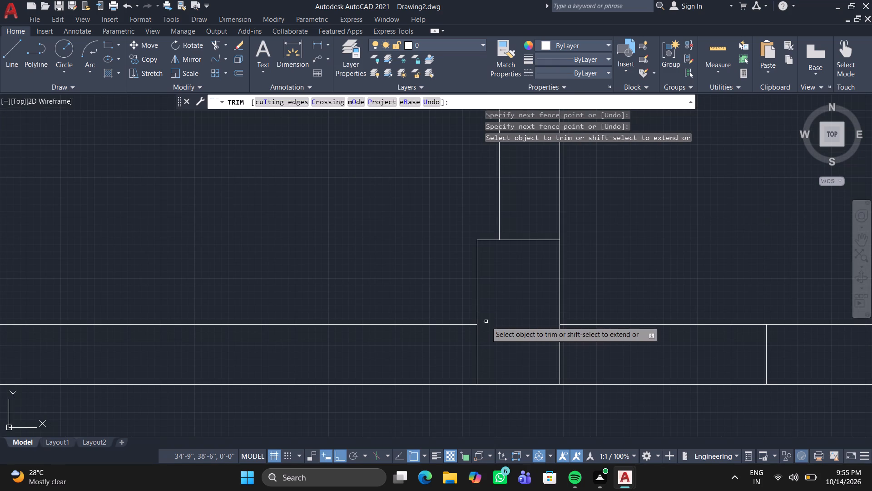
{"action": "key", "text": "Escape"}
{"action": "scroll", "coordinate": [457, 356], "scroll_direction": "down", "scroll_amount": 4}
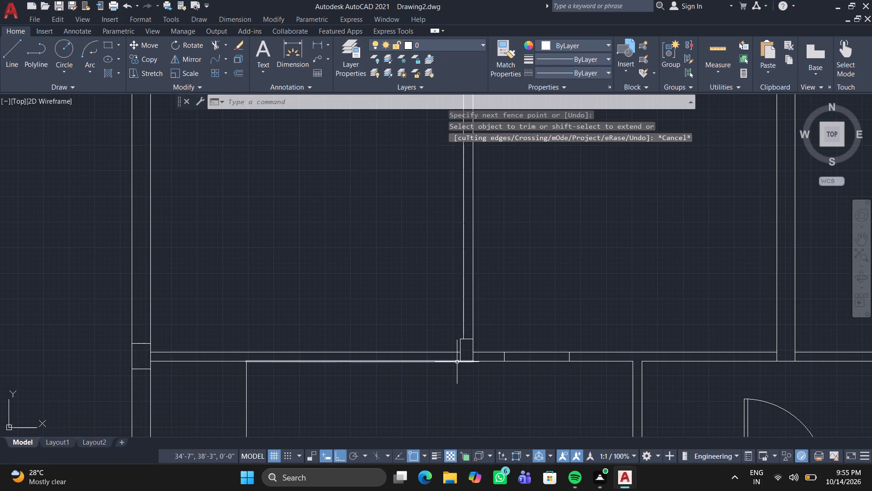
{"action": "middle_click_drag", "start_coordinate": [457, 362], "coordinate": [255, 253]}
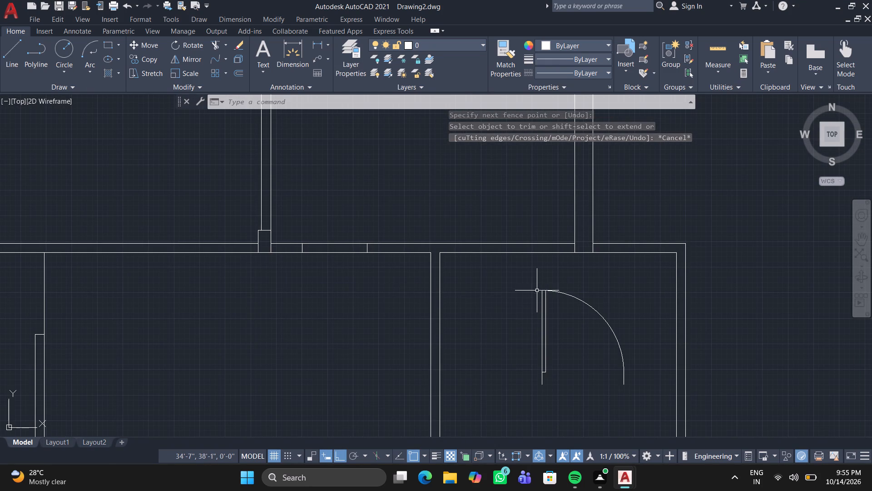
Draw a closed rectangle about 9" wide and 1' high where the vertical wall meets the top wall of the door-symbol room.
{"action": "left_click", "coordinate": [12, 46]}
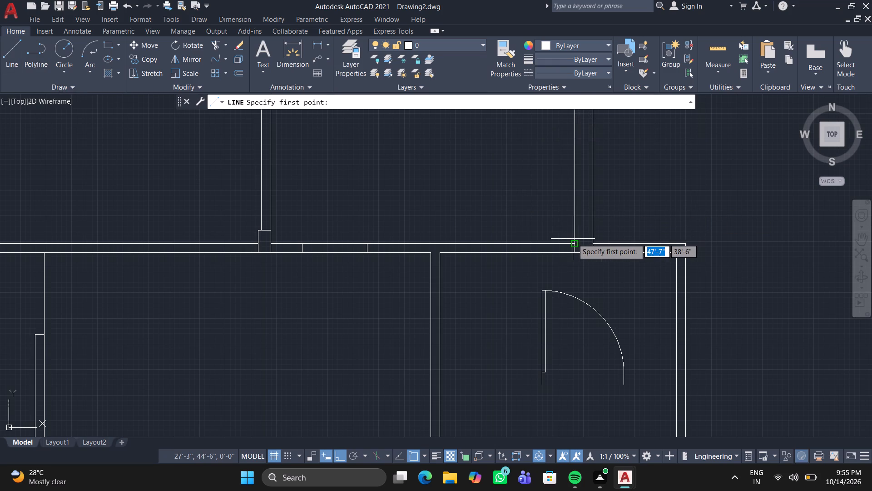
{"action": "left_click", "coordinate": [573, 229]}
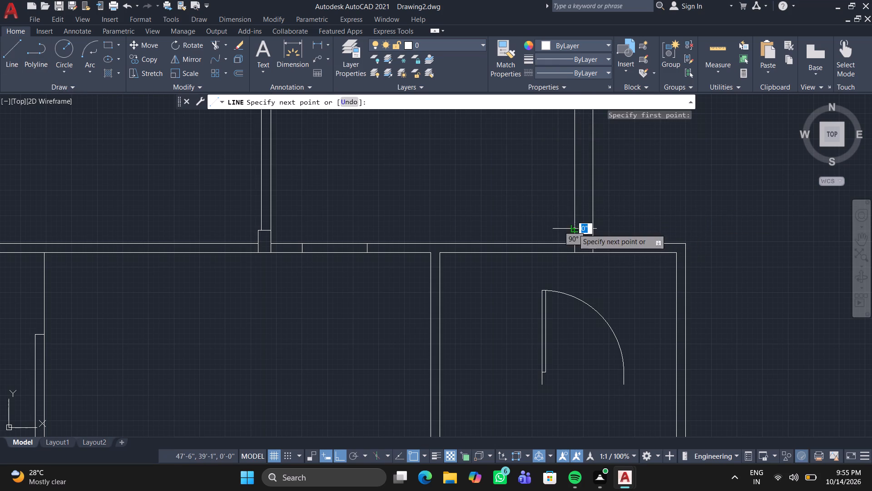
{"action": "scroll", "coordinate": [588, 227], "scroll_direction": "up", "scroll_amount": 3}
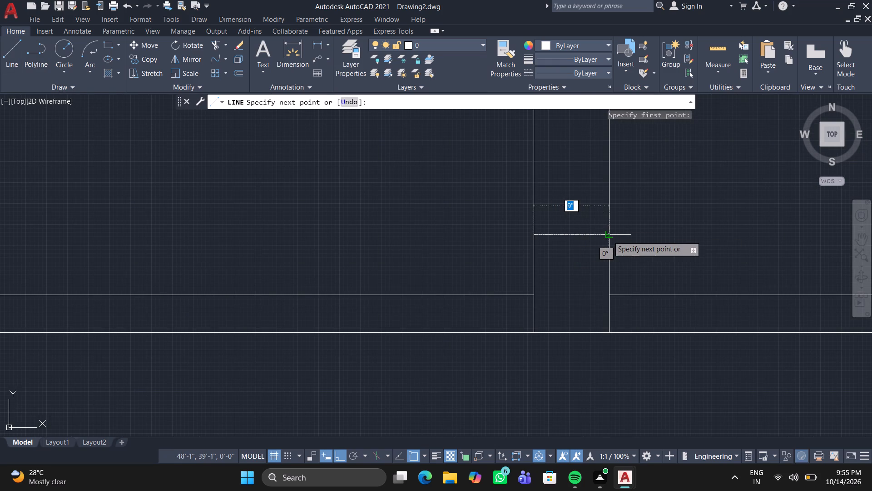
{"action": "left_click", "coordinate": [608, 236]}
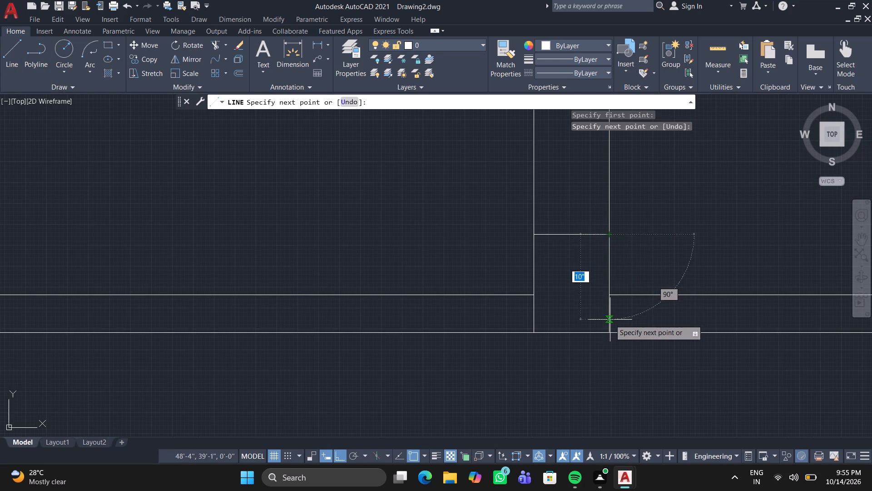
{"action": "left_click", "coordinate": [609, 331]}
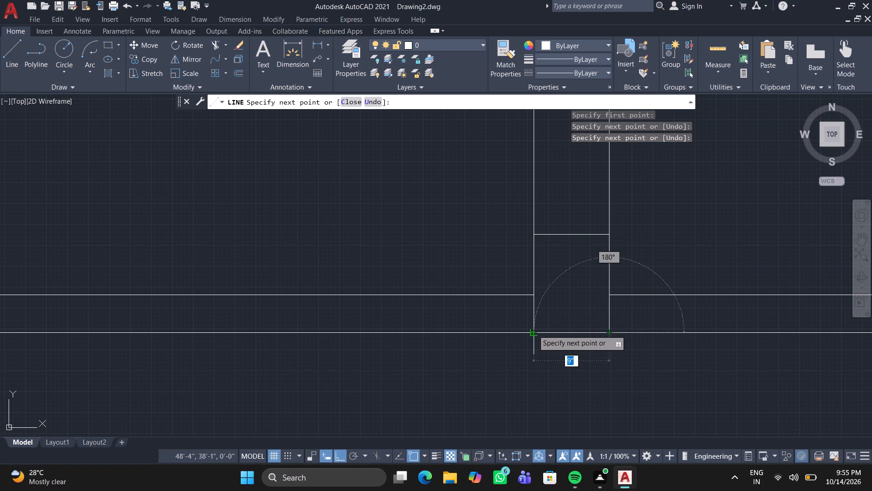
{"action": "left_click", "coordinate": [533, 330]}
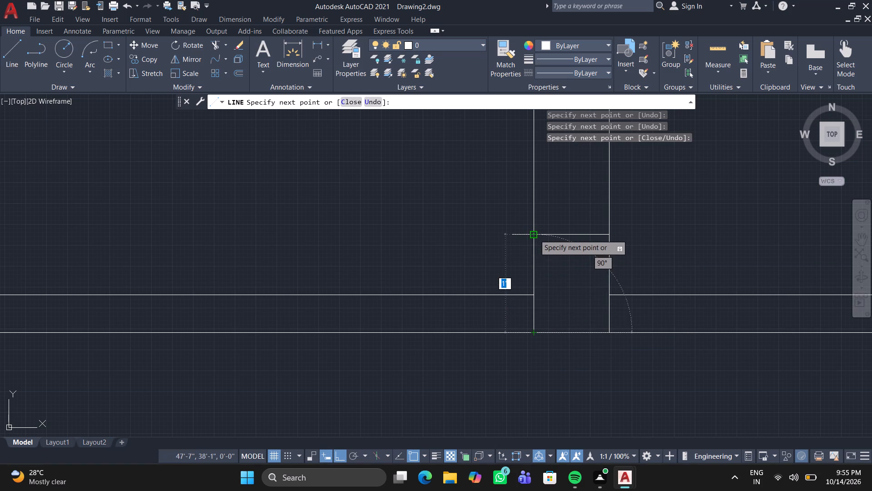
{"action": "double_click", "coordinate": [535, 235]}
{"action": "key", "text": "Escape"}
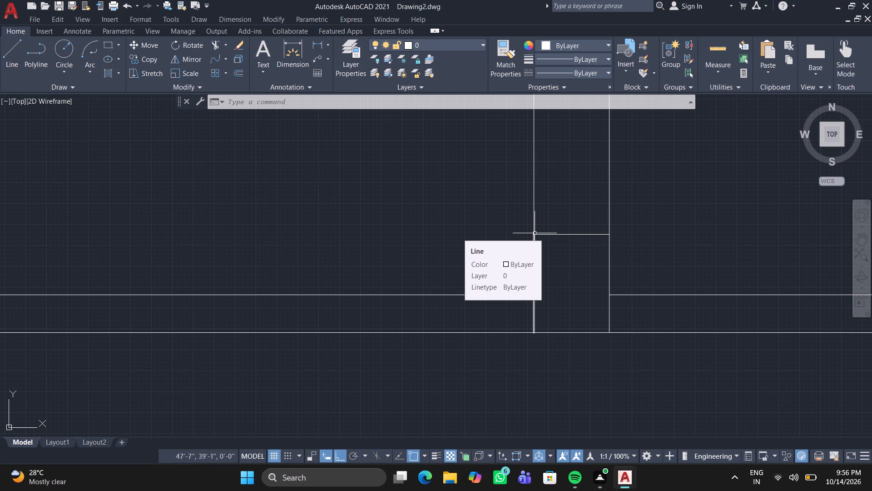
{"action": "key", "text": "Escape"}
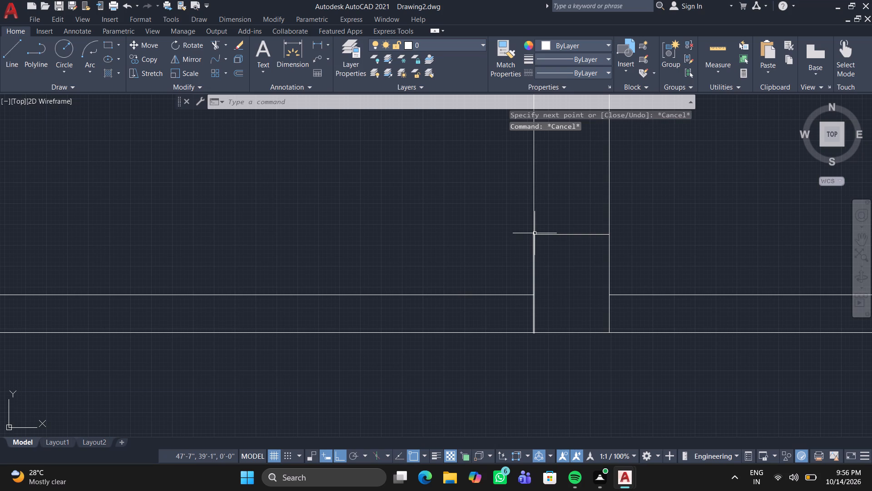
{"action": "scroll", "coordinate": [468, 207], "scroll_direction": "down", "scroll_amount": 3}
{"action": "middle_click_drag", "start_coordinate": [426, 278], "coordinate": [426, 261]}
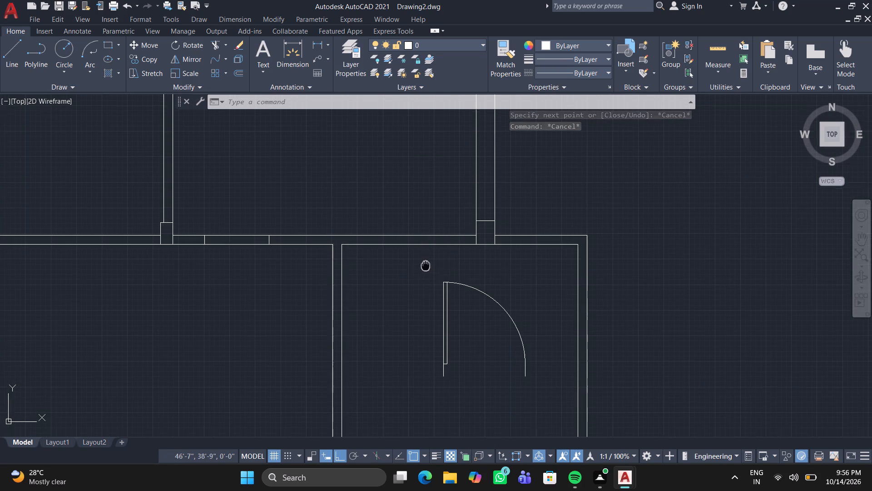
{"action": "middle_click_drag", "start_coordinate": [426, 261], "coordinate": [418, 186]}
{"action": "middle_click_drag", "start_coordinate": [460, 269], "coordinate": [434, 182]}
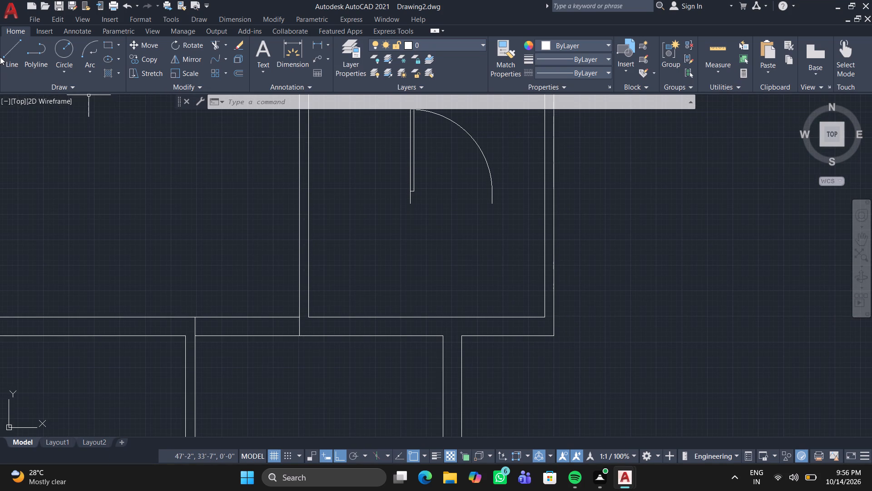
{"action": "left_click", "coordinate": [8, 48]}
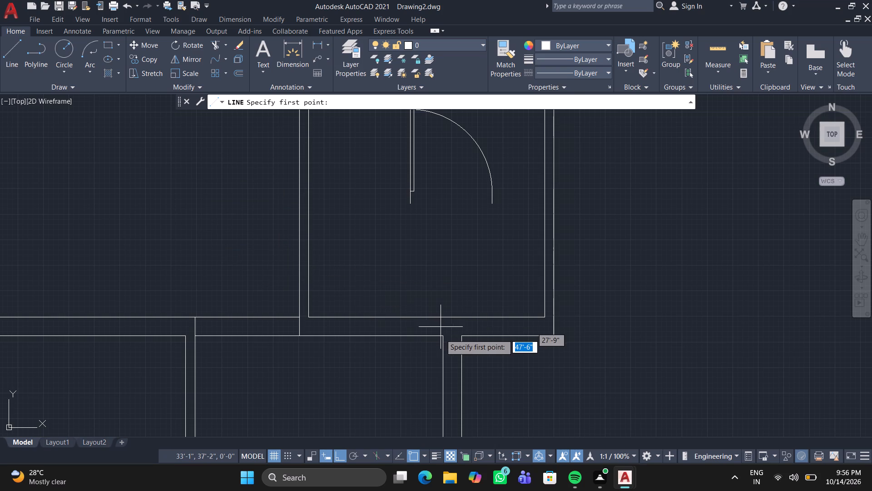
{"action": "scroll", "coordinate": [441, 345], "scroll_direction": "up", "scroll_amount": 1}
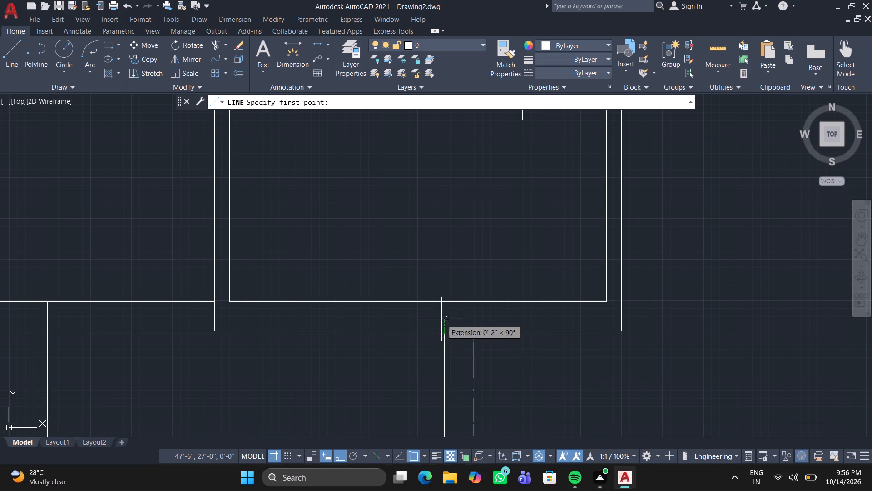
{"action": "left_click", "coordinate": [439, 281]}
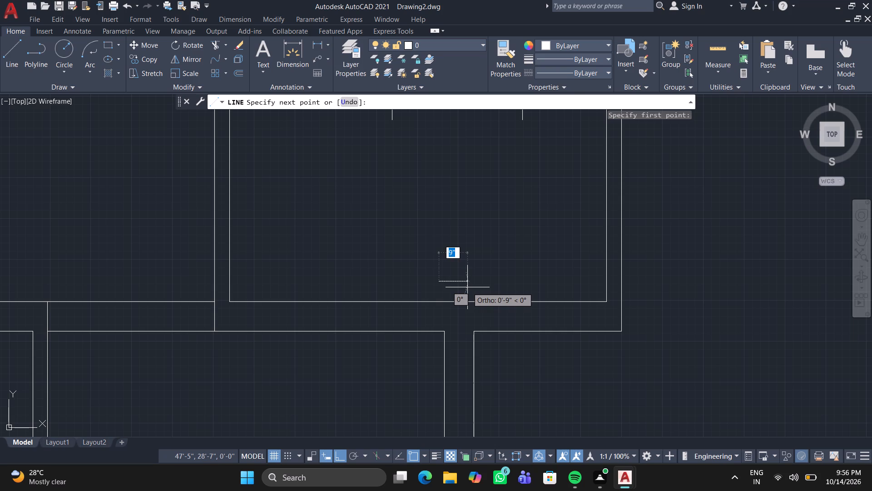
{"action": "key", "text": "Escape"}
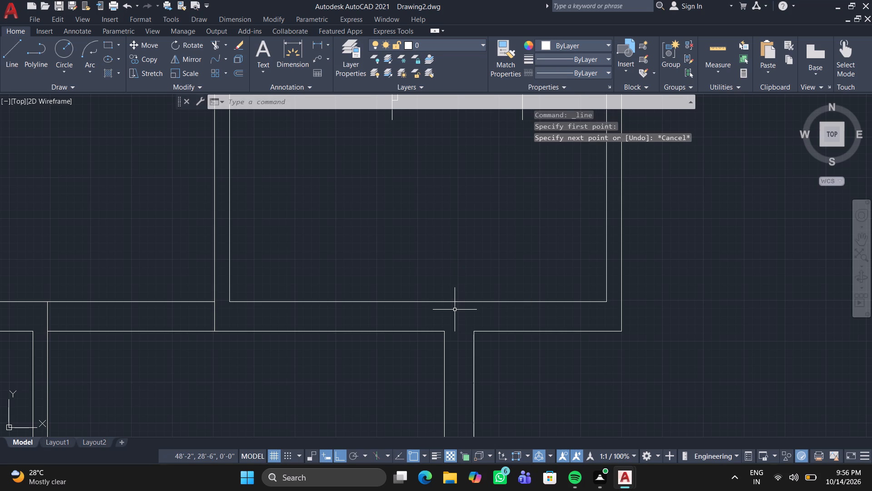
Draw a vertical line about 1'-3" up from the lower wall's left corner at the 9" opening, crossing the room's bottom wall.
{"action": "key", "text": "l"}
{"action": "key", "text": "Return"}
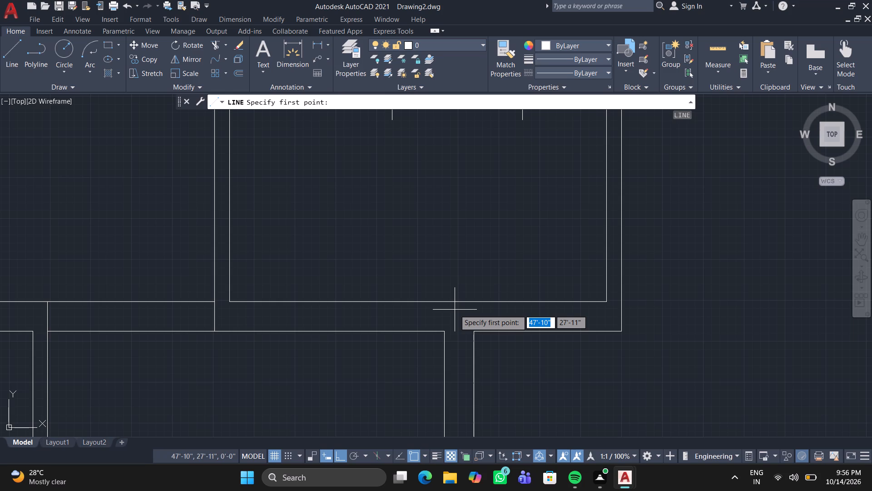
{"action": "left_click", "coordinate": [443, 331]}
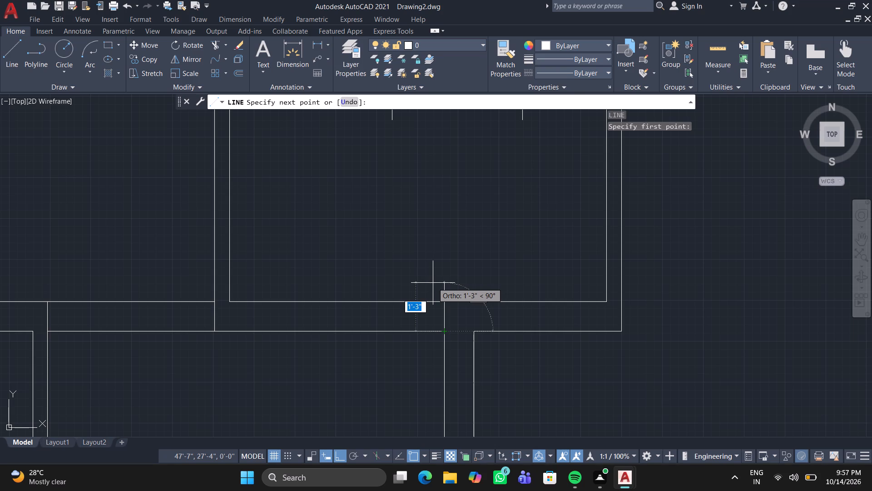
{"action": "left_click", "coordinate": [433, 283]}
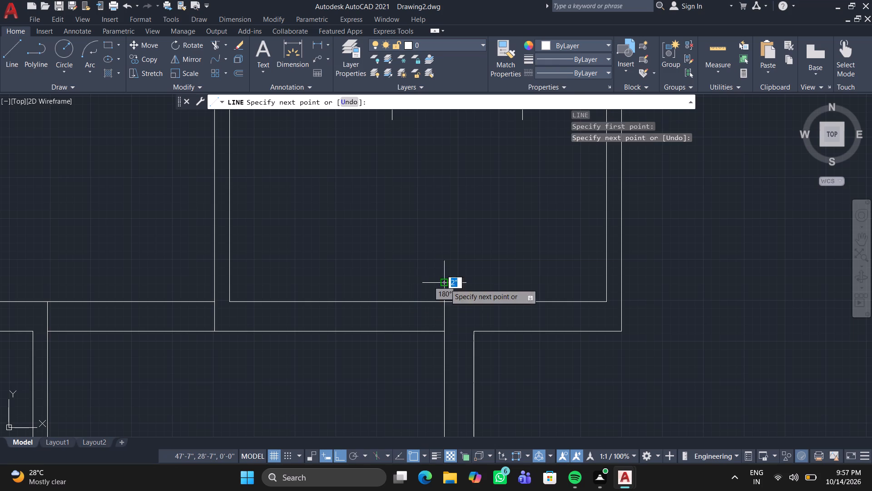
{"action": "key", "text": "Return"}
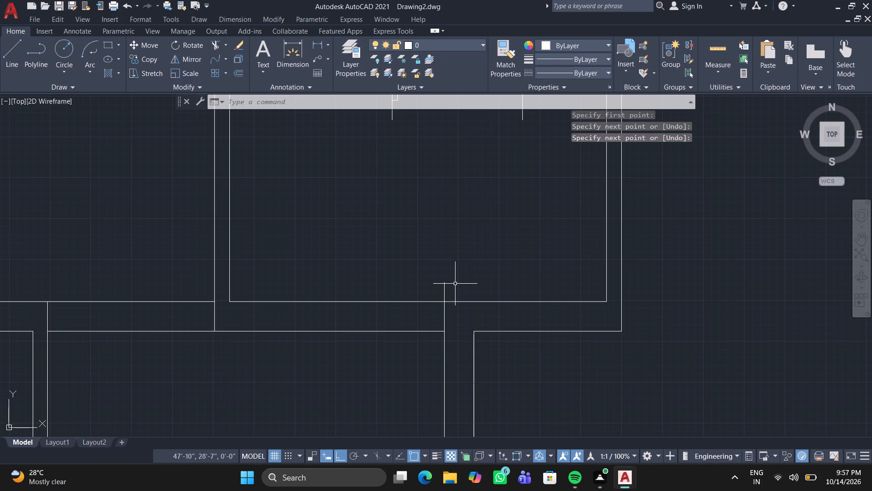
Draw a line across the 9" opening between the two corners of the lower wall and back to the start.
{"action": "key", "text": "l"}
{"action": "key", "text": "Return"}
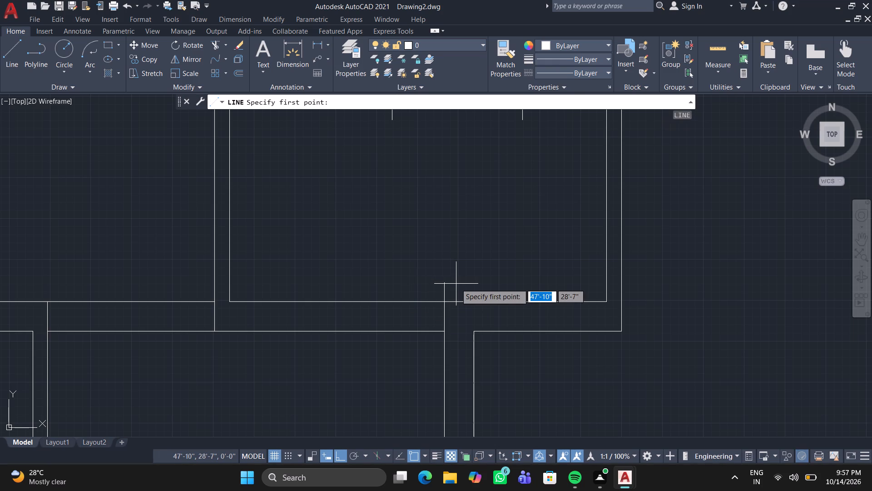
{"action": "left_click", "coordinate": [473, 331]}
{"action": "left_click", "coordinate": [441, 335]}
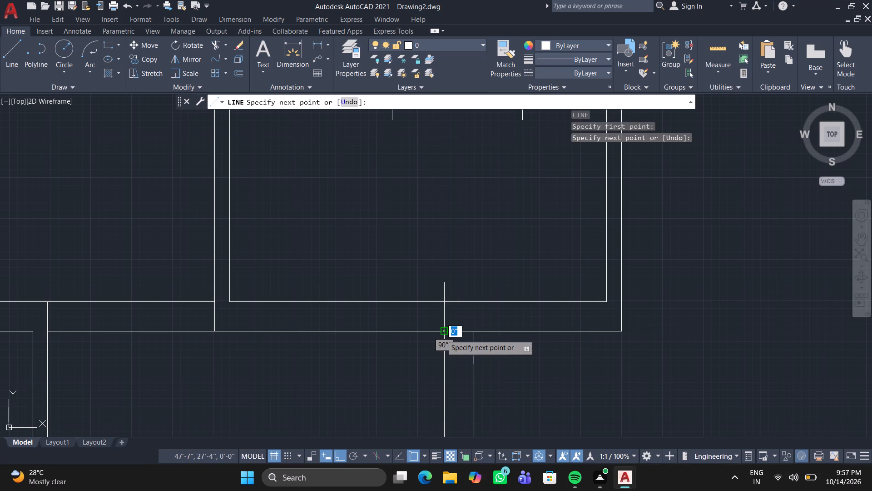
{"action": "left_click", "coordinate": [478, 336]}
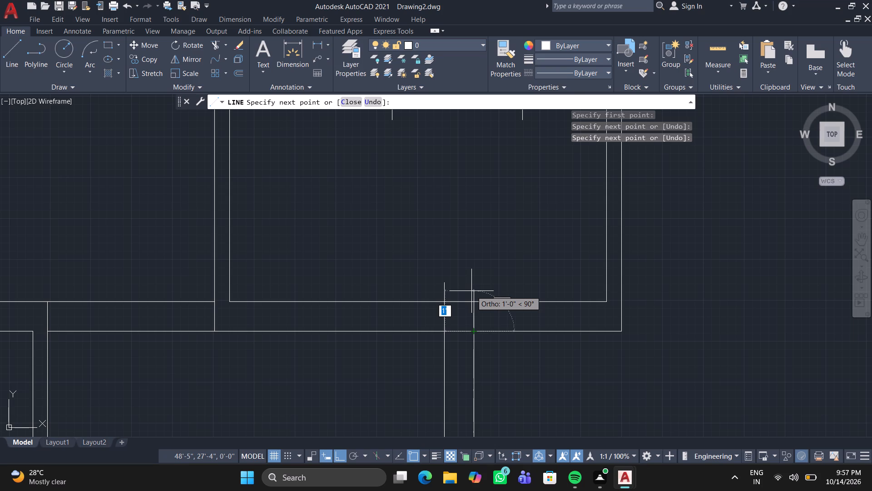
{"action": "key", "text": "Return"}
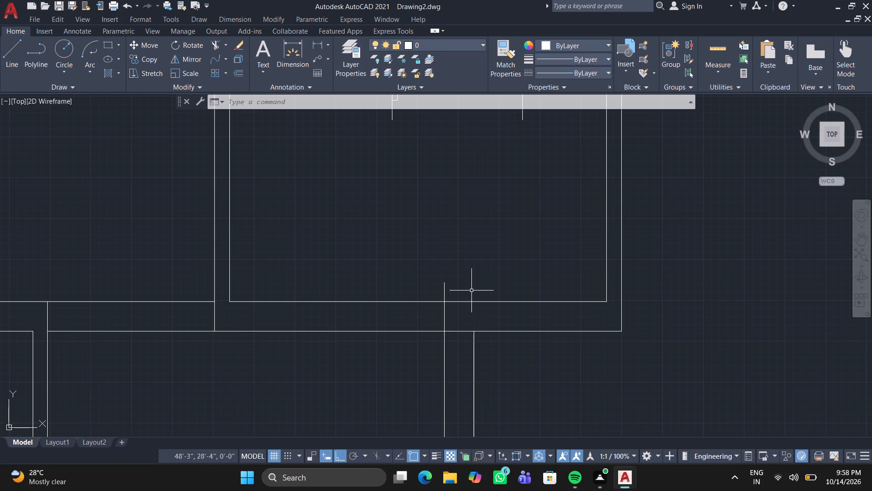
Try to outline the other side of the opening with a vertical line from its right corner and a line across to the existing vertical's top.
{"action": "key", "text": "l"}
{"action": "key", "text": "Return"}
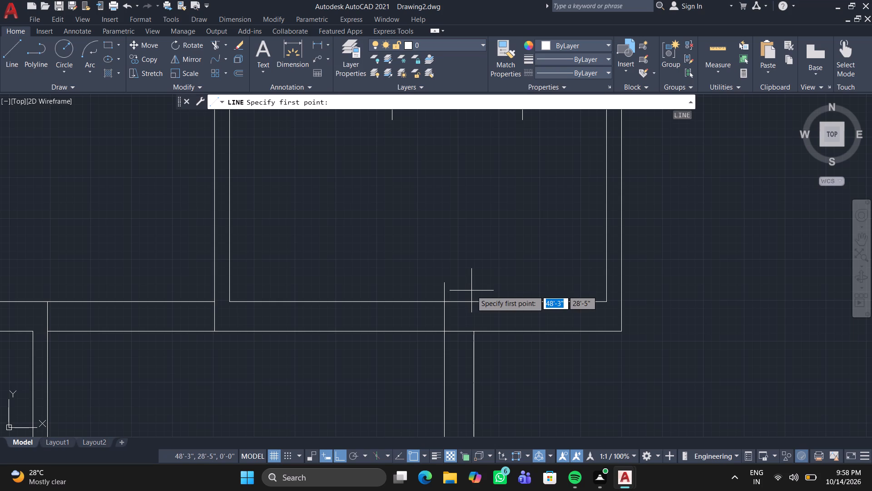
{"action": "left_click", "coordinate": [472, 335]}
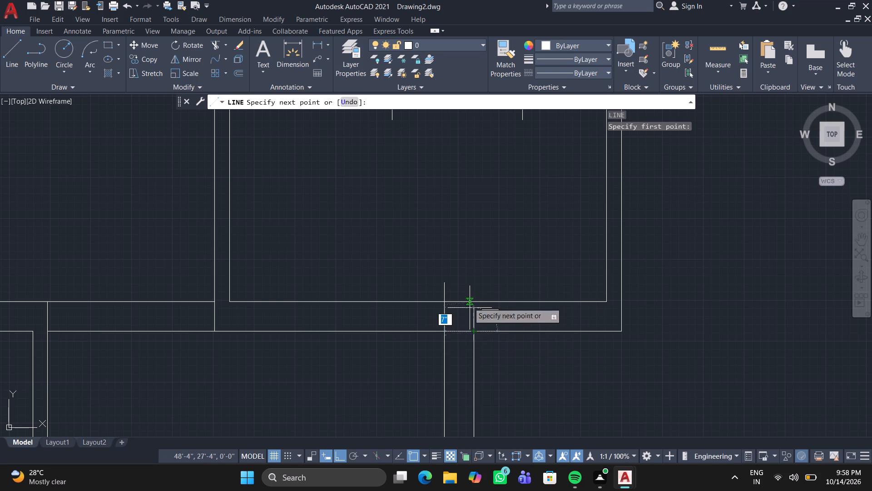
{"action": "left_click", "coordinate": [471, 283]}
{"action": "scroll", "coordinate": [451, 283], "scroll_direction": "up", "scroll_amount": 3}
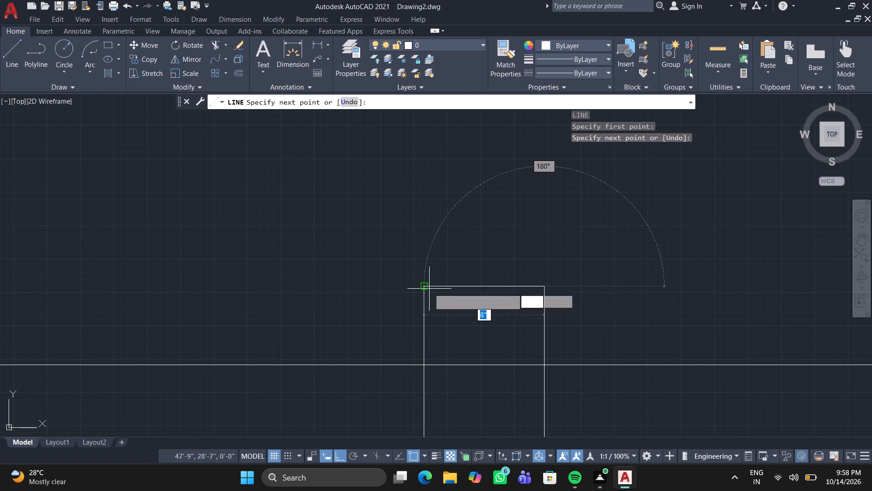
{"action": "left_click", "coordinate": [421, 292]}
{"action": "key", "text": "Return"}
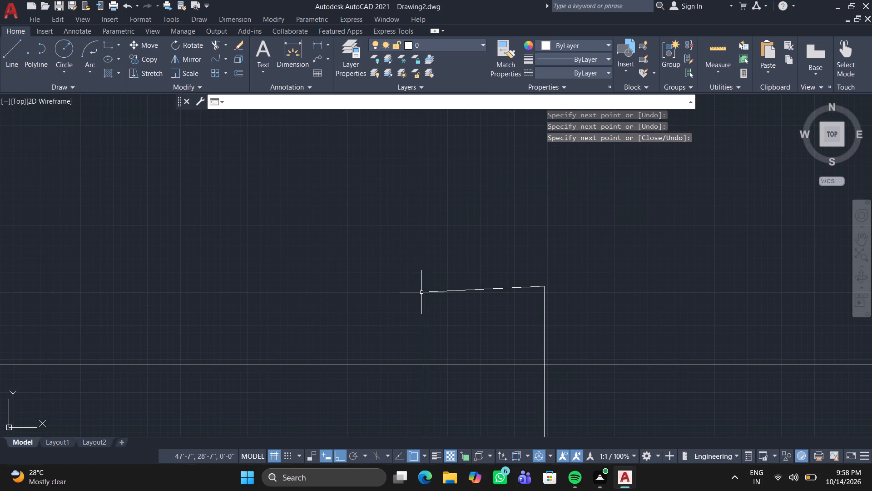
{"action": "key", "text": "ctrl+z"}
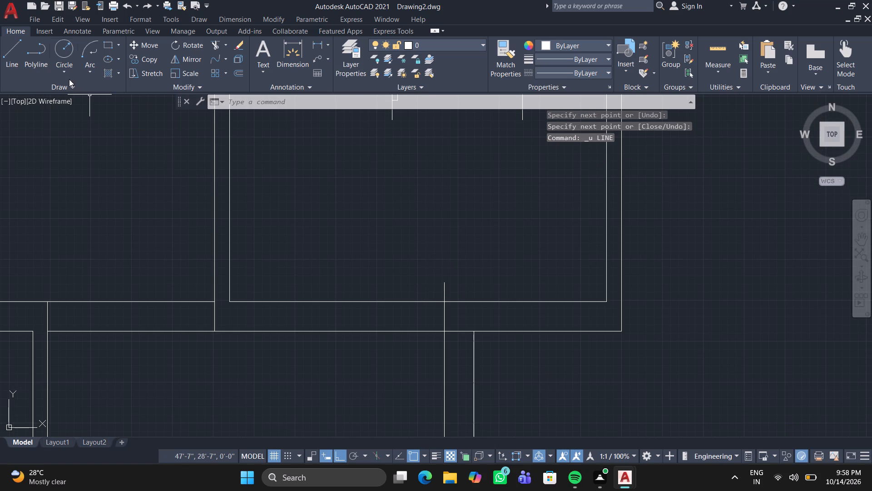
Draw a 9" horizontal line from the vertical line's top end, continuing 1'-3" down to the opening's right corner.
{"action": "left_click", "coordinate": [13, 45]}
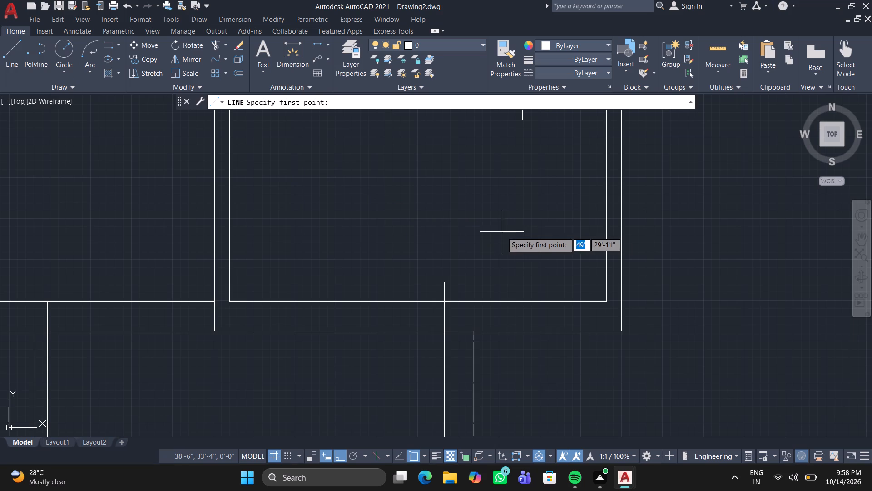
{"action": "left_click", "coordinate": [445, 283]}
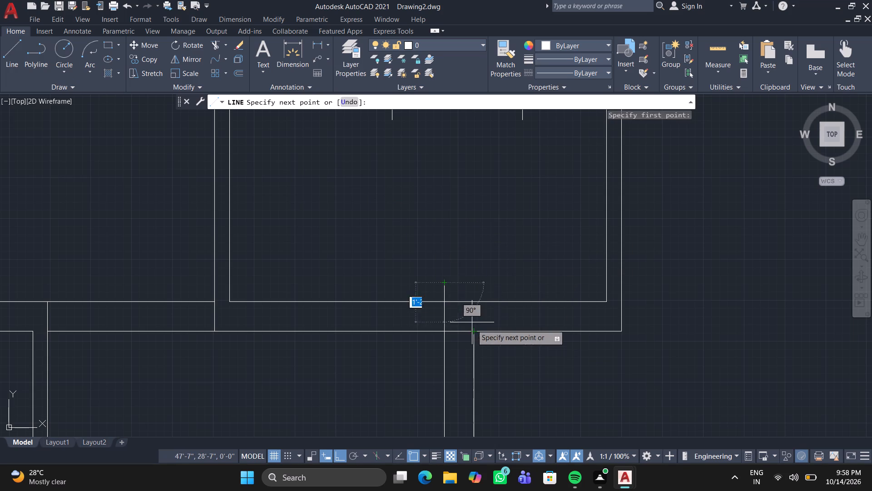
{"action": "left_click", "coordinate": [474, 283]}
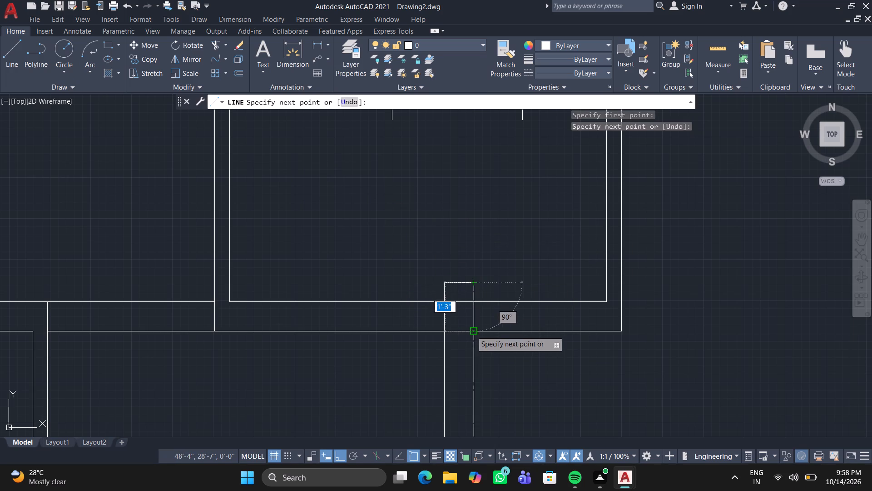
{"action": "left_click", "coordinate": [471, 331]}
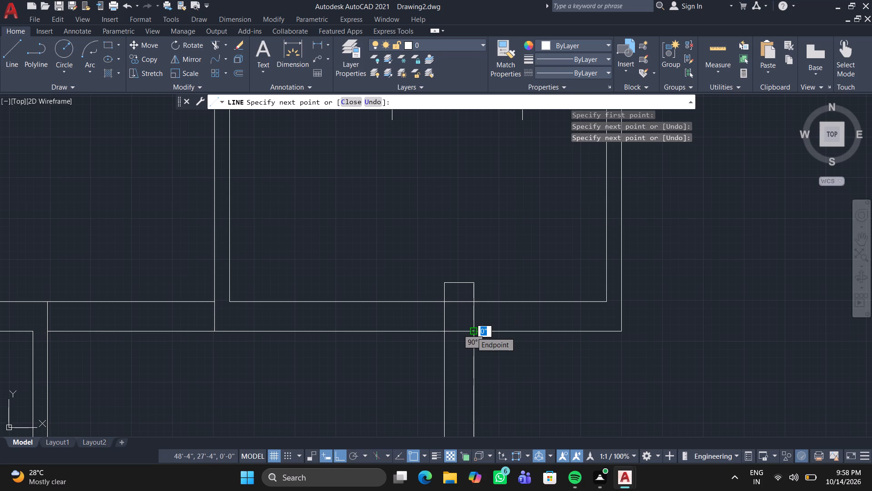
{"action": "key", "text": "Return"}
Trim away both verticals and the connecting top line where they project above the bottom wall's inner line.
{"action": "type", "text": "TR"}
{"action": "key", "text": "Return"}
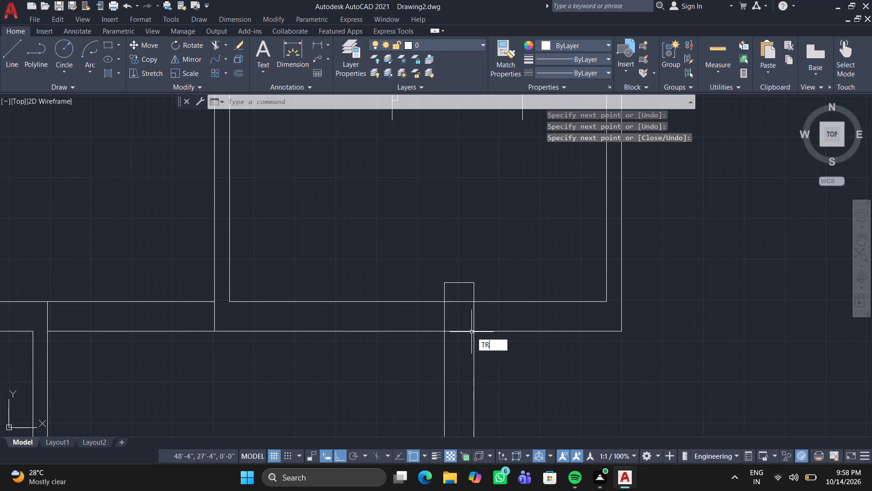
{"action": "scroll", "coordinate": [477, 292], "scroll_direction": "up", "scroll_amount": 3}
{"action": "left_click_drag", "start_coordinate": [477, 292], "coordinate": [463, 293]}
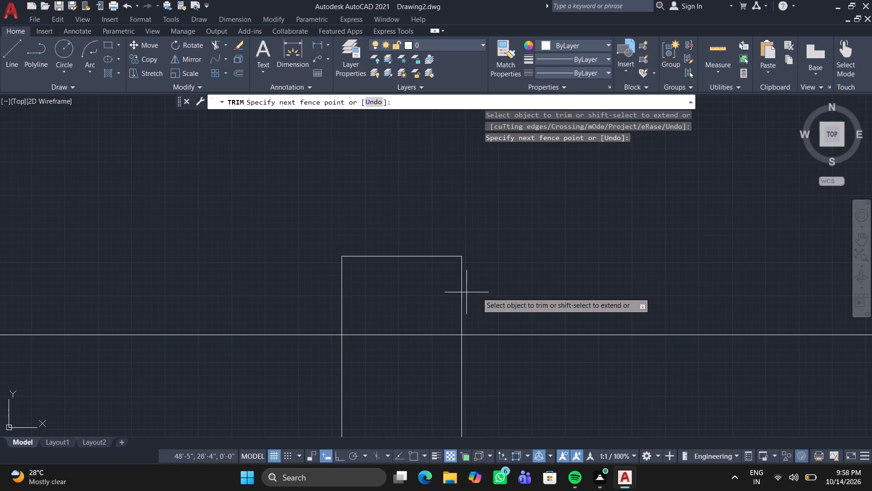
{"action": "left_click_drag", "start_coordinate": [463, 293], "coordinate": [417, 299]}
{"action": "left_click_drag", "start_coordinate": [317, 283], "coordinate": [457, 287]}
{"action": "left_click", "coordinate": [424, 255]}
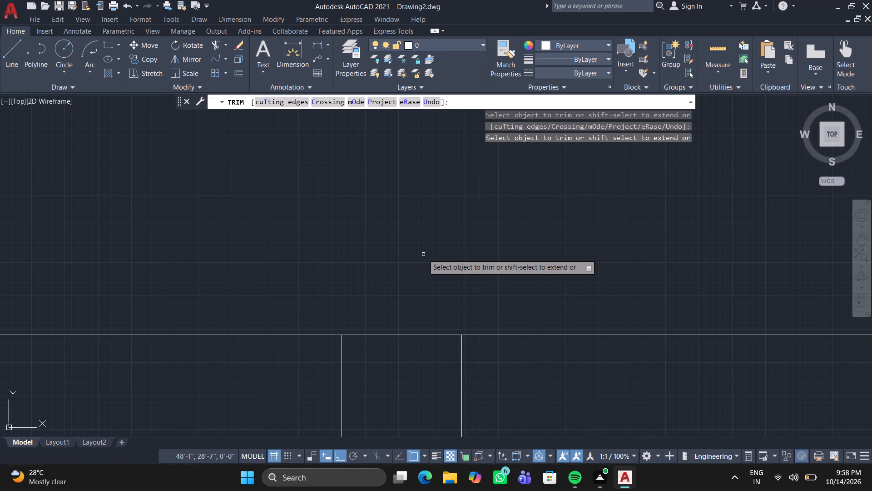
Draw a rectangular outline about 1'-1" wide and 9" high across the horizontal wall above the large lower-left room.
{"action": "key", "text": "Escape"}
{"action": "scroll", "coordinate": [423, 254], "scroll_direction": "down", "scroll_amount": 4}
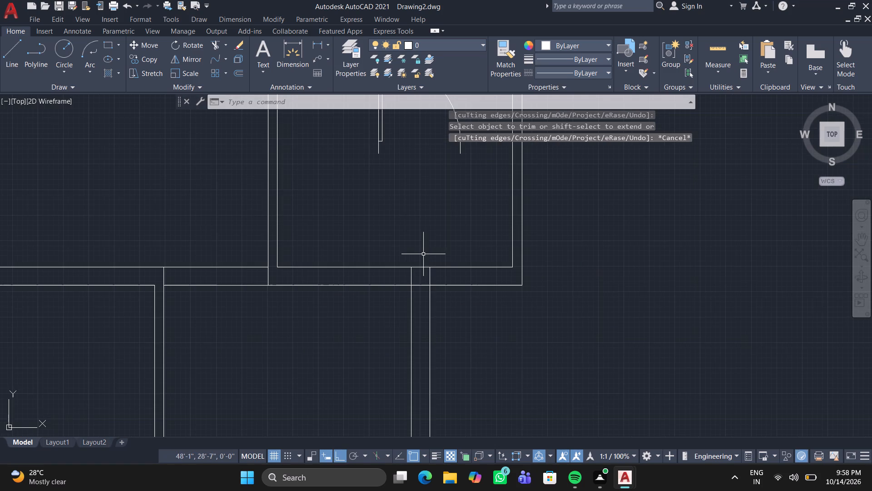
{"action": "middle_click_drag", "start_coordinate": [358, 340], "coordinate": [595, 256]}
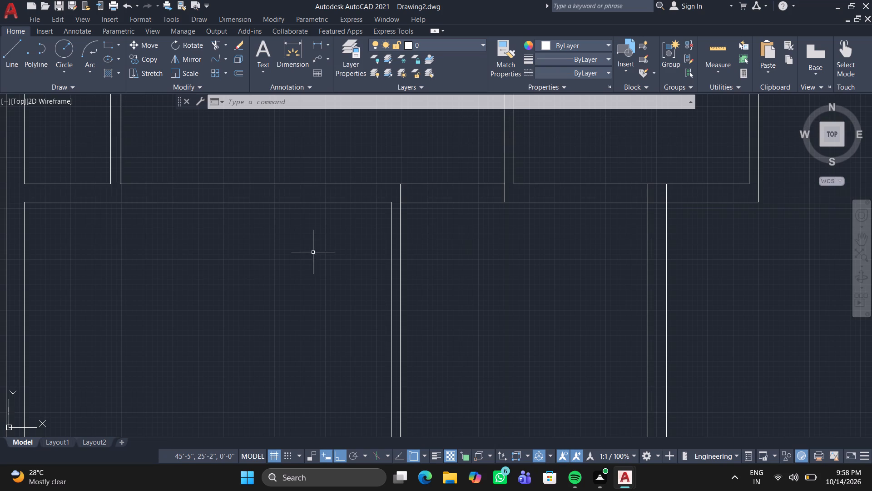
{"action": "middle_click_drag", "start_coordinate": [289, 255], "coordinate": [303, 256]}
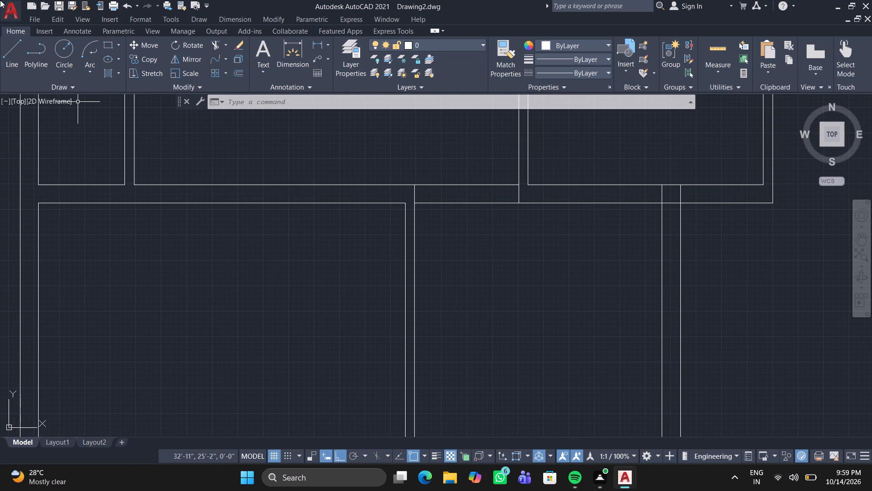
{"action": "left_click", "coordinate": [15, 44]}
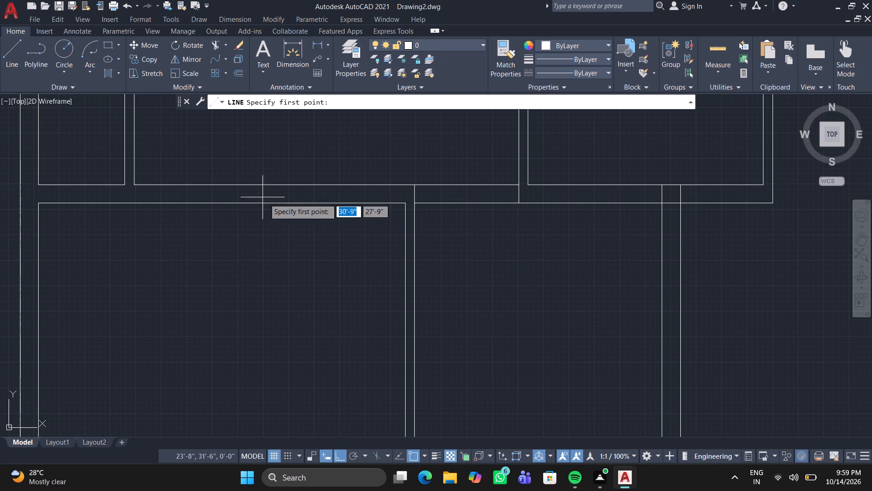
{"action": "left_click", "coordinate": [366, 201]}
{"action": "left_click", "coordinate": [367, 186]}
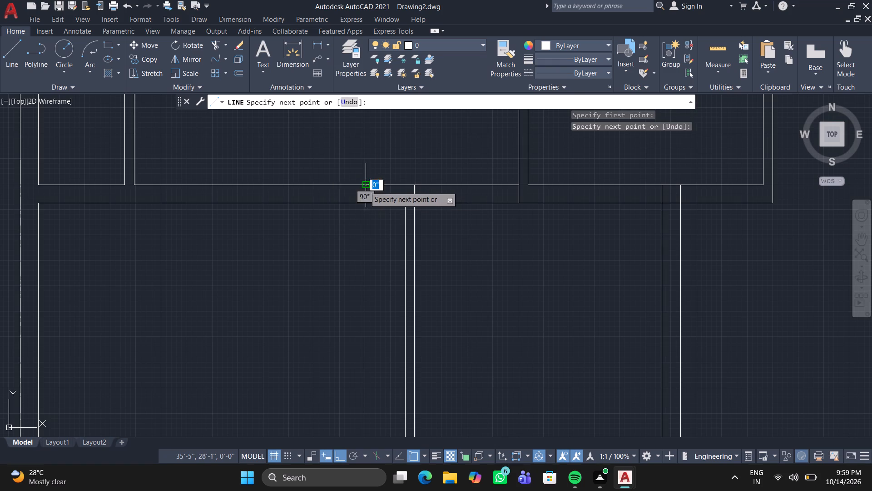
{"action": "left_click", "coordinate": [338, 187]}
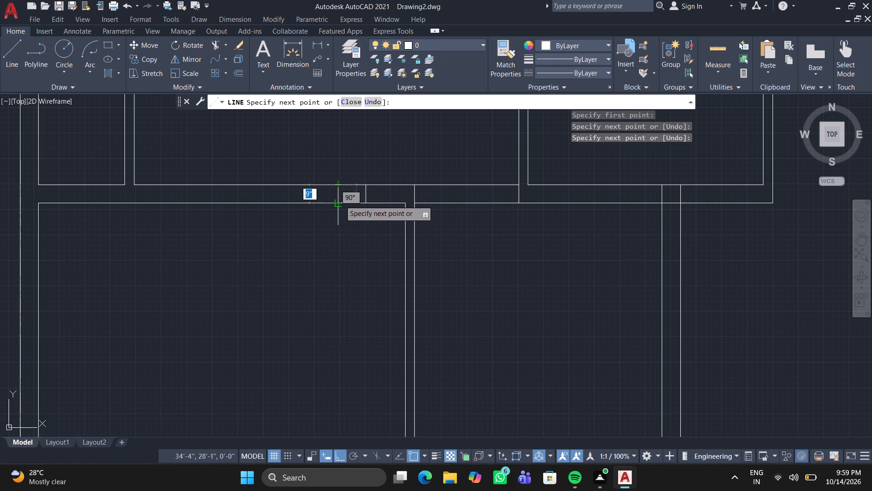
{"action": "left_click", "coordinate": [340, 201]}
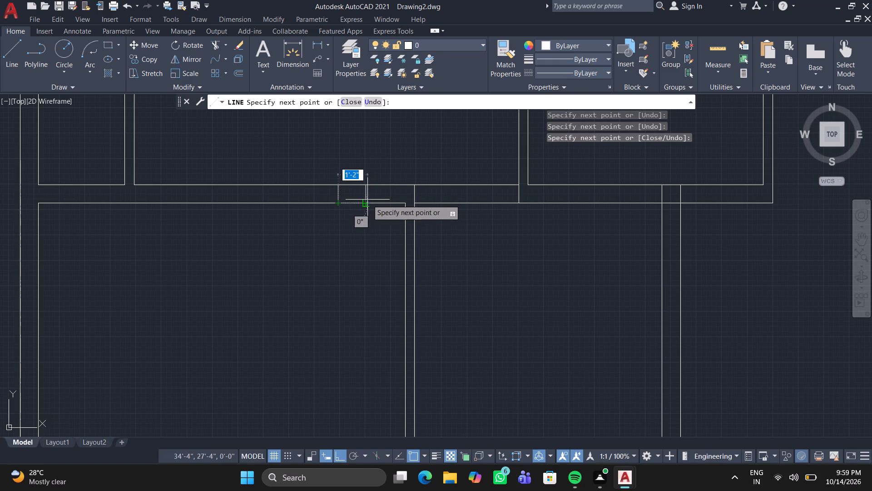
{"action": "left_click", "coordinate": [367, 200]}
{"action": "key", "text": "Escape"}
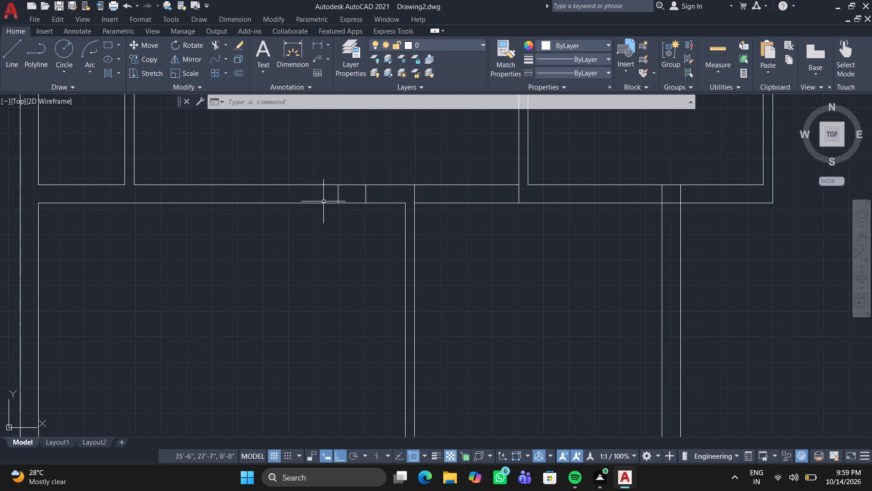
Draw a 9" square outline where that horizontal wall meets the floor plan's left outer wall.
{"action": "scroll", "coordinate": [222, 213], "scroll_direction": "down", "scroll_amount": 2}
{"action": "middle_click_drag", "start_coordinate": [213, 220], "coordinate": [385, 190]}
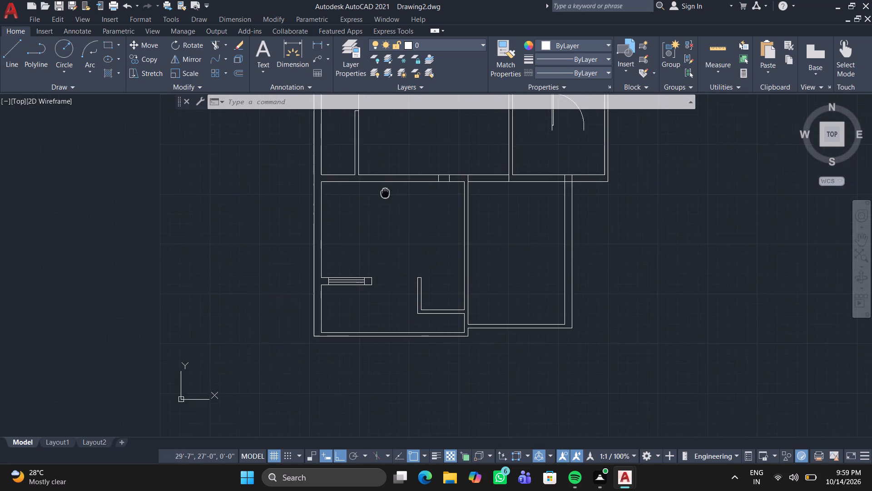
{"action": "middle_click_drag", "start_coordinate": [385, 190], "coordinate": [385, 186]}
{"action": "scroll", "coordinate": [342, 171], "scroll_direction": "up", "scroll_amount": 2}
{"action": "left_click", "coordinate": [5, 44]}
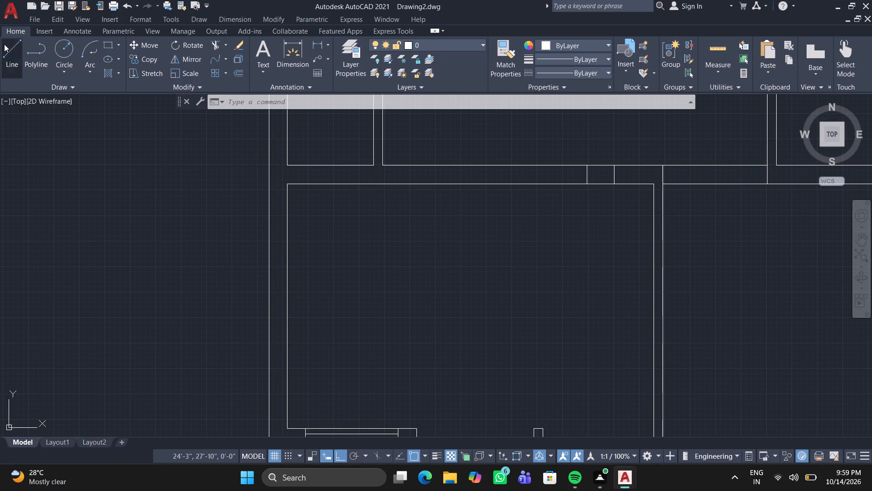
{"action": "left_click", "coordinate": [284, 184]}
{"action": "left_click", "coordinate": [287, 166]}
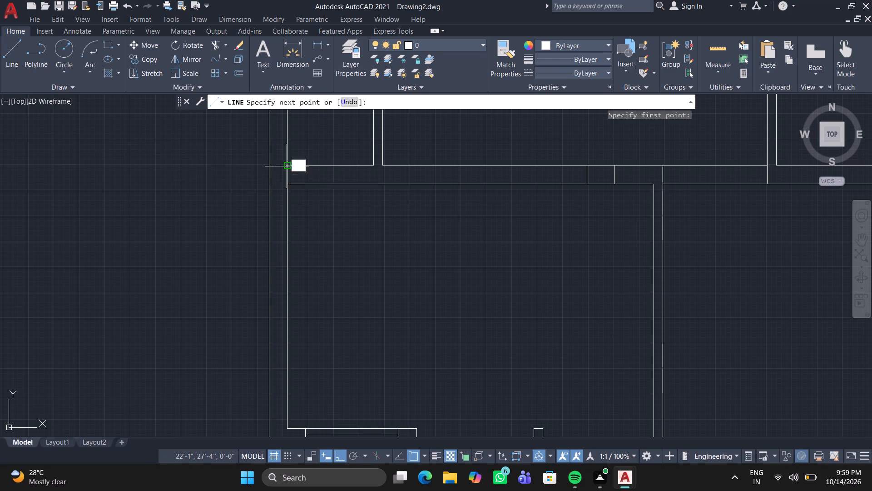
{"action": "scroll", "coordinate": [268, 167], "scroll_direction": "up", "scroll_amount": 2}
{"action": "left_click", "coordinate": [263, 161]}
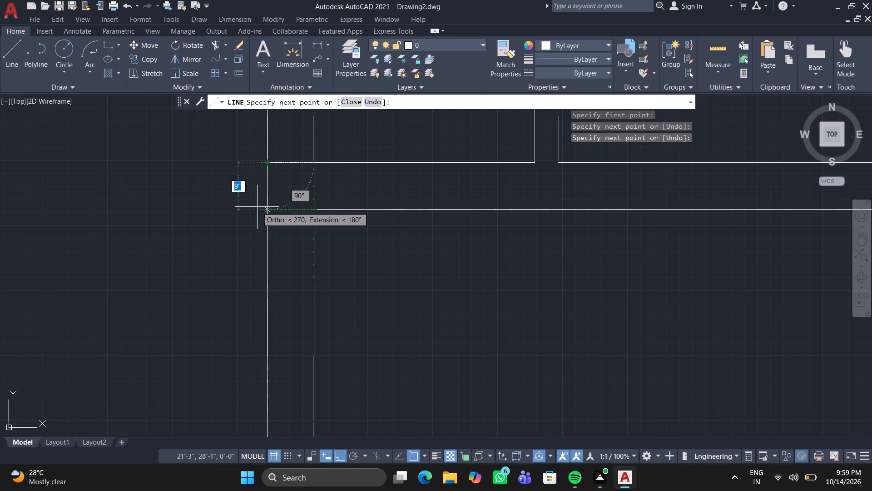
{"action": "left_click", "coordinate": [267, 210]}
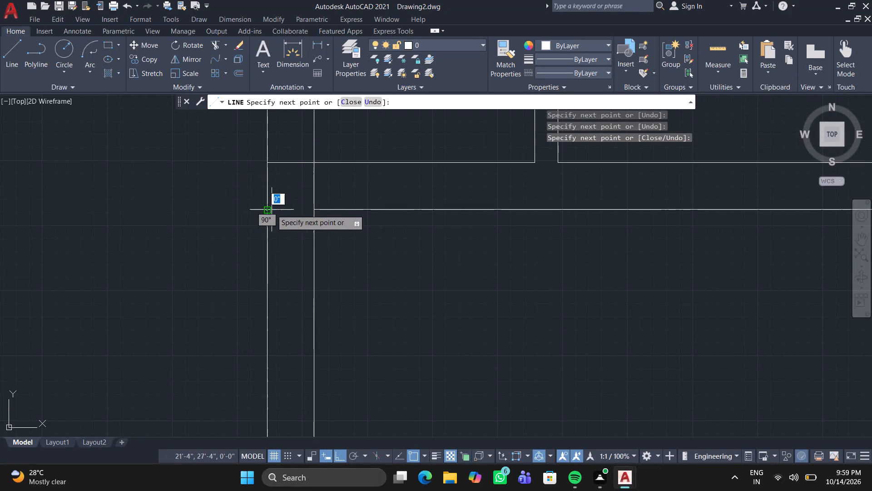
{"action": "left_click", "coordinate": [315, 209]}
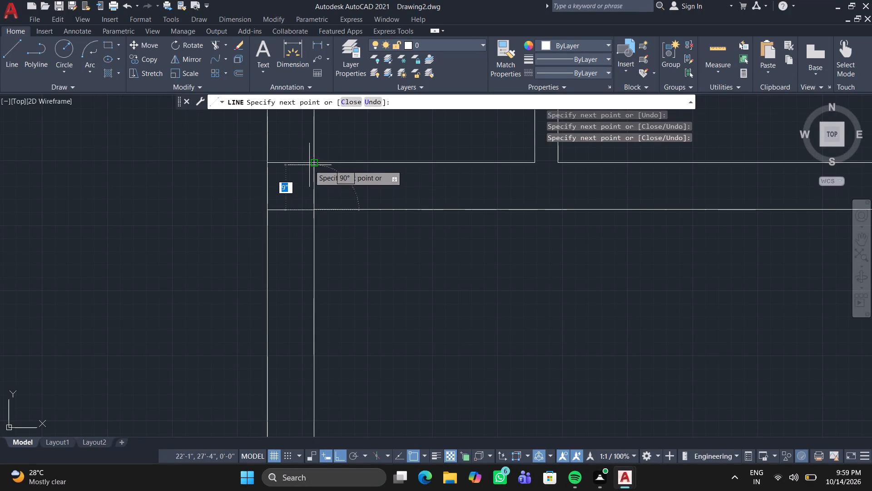
{"action": "key", "text": "Escape"}
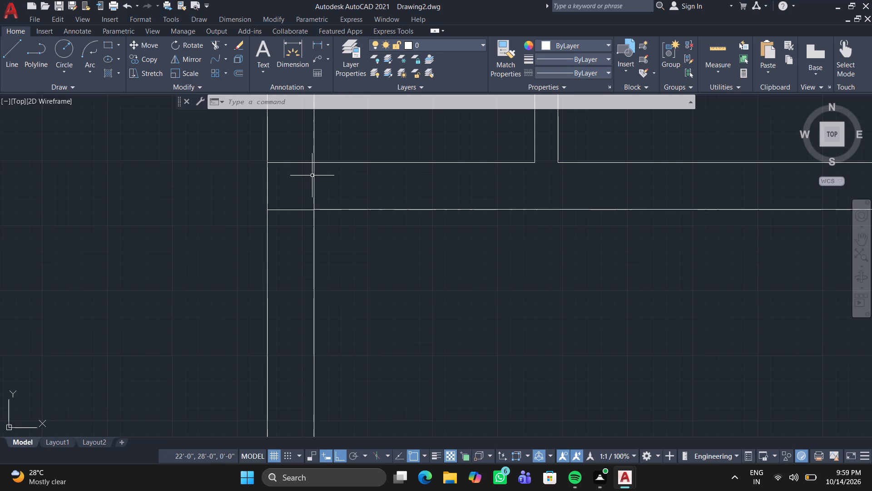
{"action": "key", "text": "Escape"}
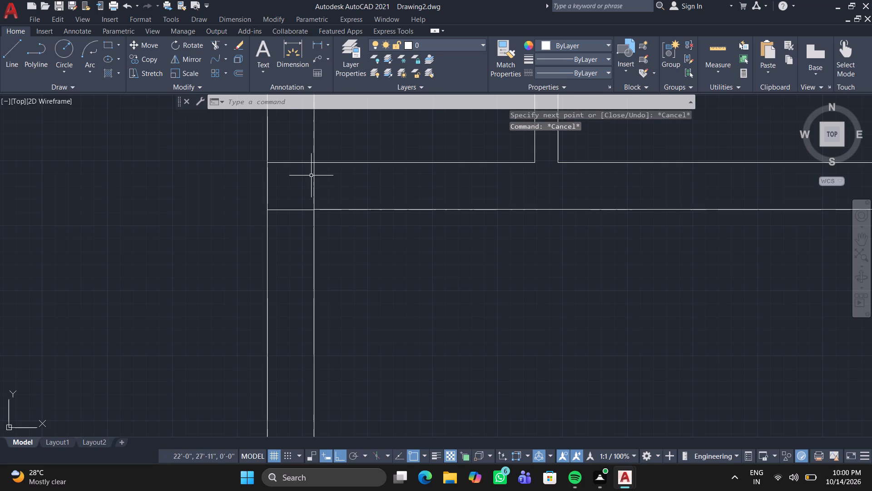
Draw a rectangular outline about 9" by 9" across the left outer wall, just below the short wall stub with the window.
{"action": "scroll", "coordinate": [311, 175], "scroll_direction": "down", "scroll_amount": 1}
{"action": "scroll", "coordinate": [338, 257], "scroll_direction": "down", "scroll_amount": 1}
{"action": "middle_click_drag", "start_coordinate": [338, 258], "coordinate": [346, 114]}
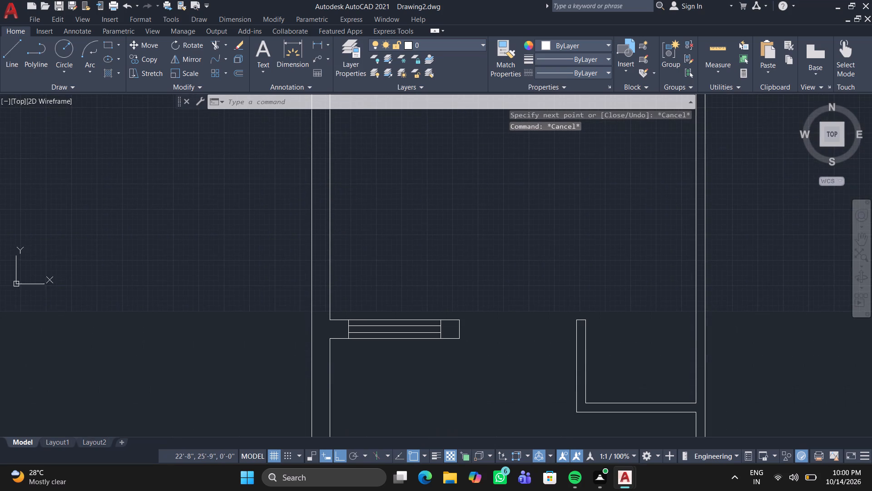
{"action": "middle_click_drag", "start_coordinate": [381, 273], "coordinate": [377, 120]}
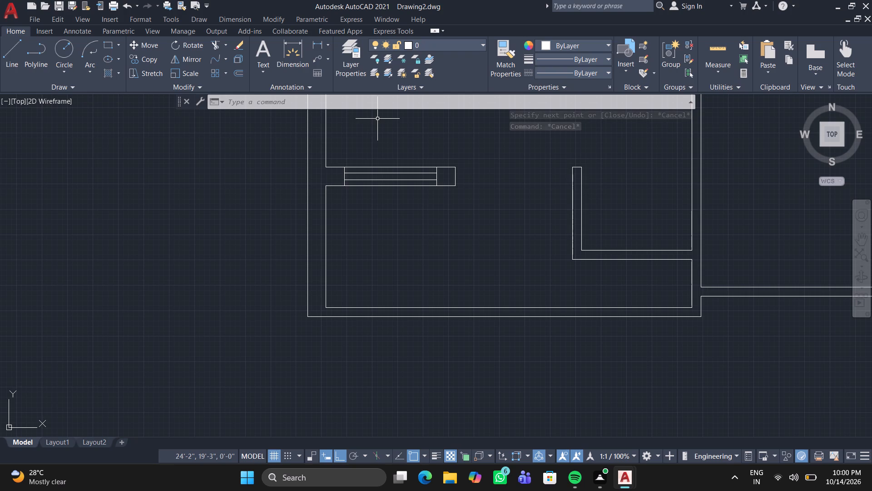
{"action": "left_click", "coordinate": [7, 49]}
{"action": "scroll", "coordinate": [284, 290], "scroll_direction": "down", "scroll_amount": 1}
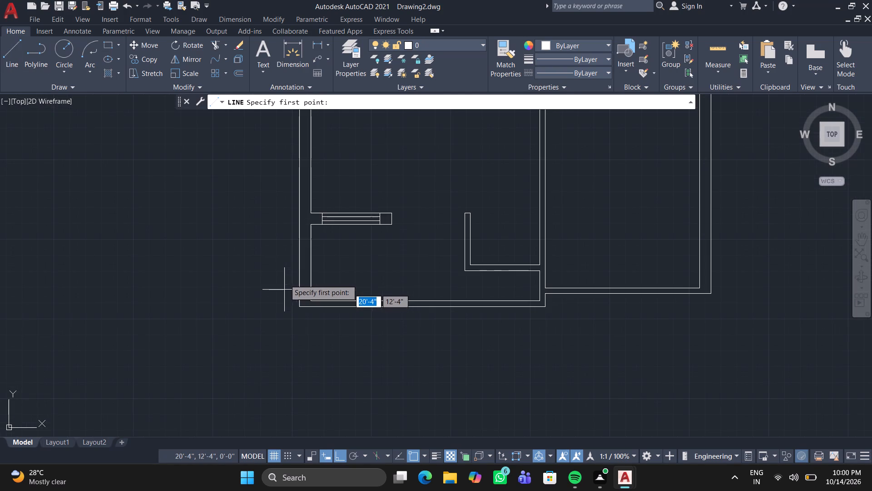
{"action": "middle_click_drag", "start_coordinate": [321, 173], "coordinate": [351, 285]}
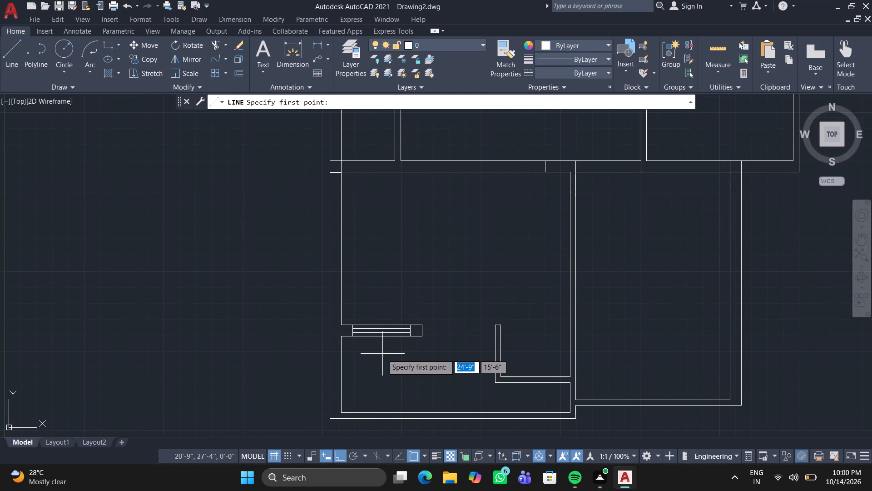
{"action": "middle_click_drag", "start_coordinate": [379, 355], "coordinate": [389, 201]}
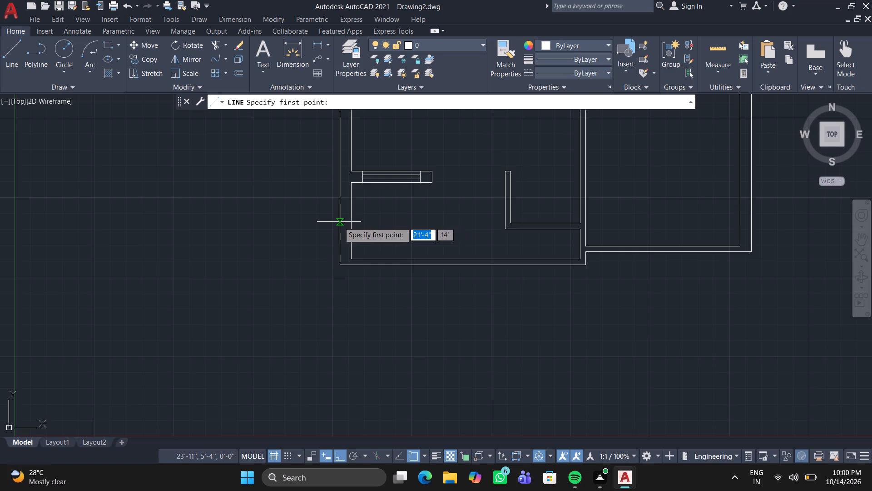
{"action": "scroll", "coordinate": [339, 218], "scroll_direction": "up", "scroll_amount": 2}
{"action": "left_click", "coordinate": [338, 194]}
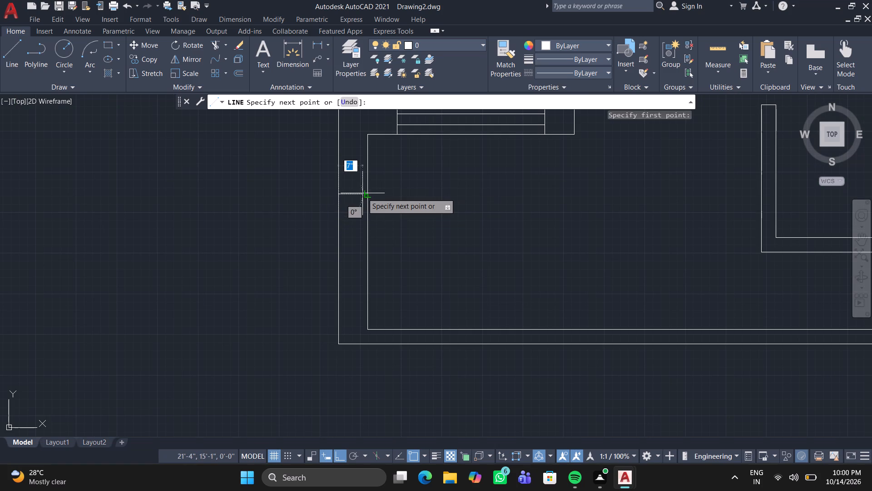
{"action": "left_click", "coordinate": [365, 194]}
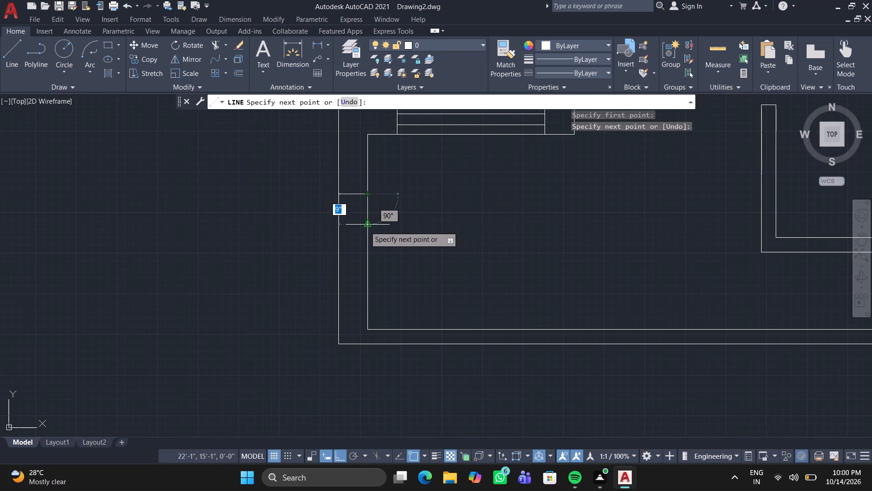
{"action": "left_click", "coordinate": [365, 226]}
{"action": "left_click", "coordinate": [336, 226]}
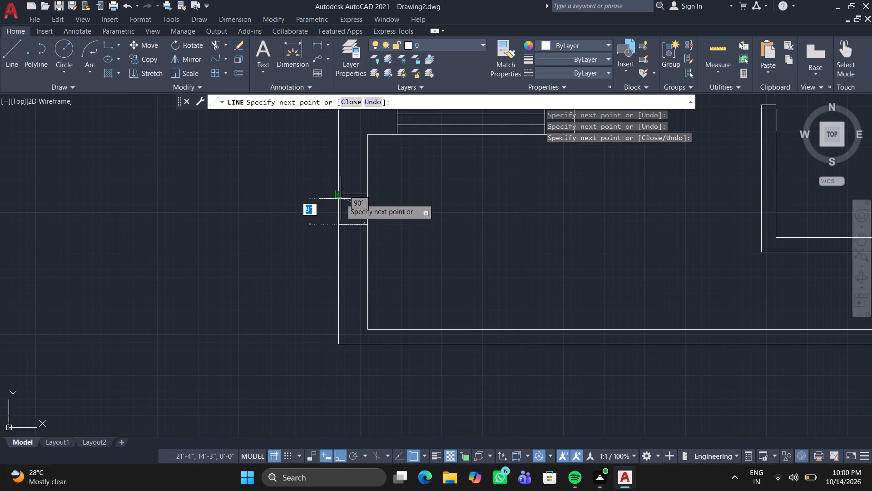
{"action": "double_click", "coordinate": [341, 196]}
{"action": "key", "text": "Return"}
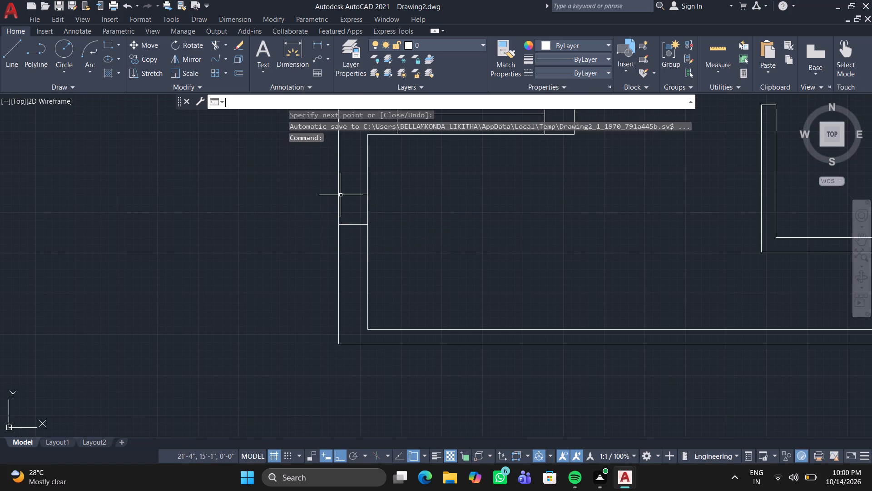
Draw a rectangle about 8" wide and 6" high on the L-shaped partition's horizontal leg, starting from its lower line and projecting above the upper one.
{"action": "scroll", "coordinate": [341, 195], "scroll_direction": "down", "scroll_amount": 2}
{"action": "middle_click_drag", "start_coordinate": [446, 220], "coordinate": [283, 225]}
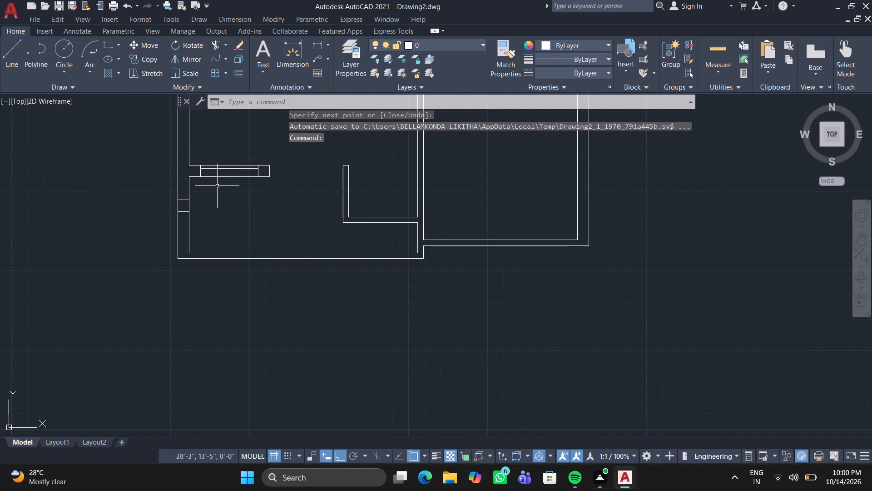
{"action": "left_click", "coordinate": [9, 46]}
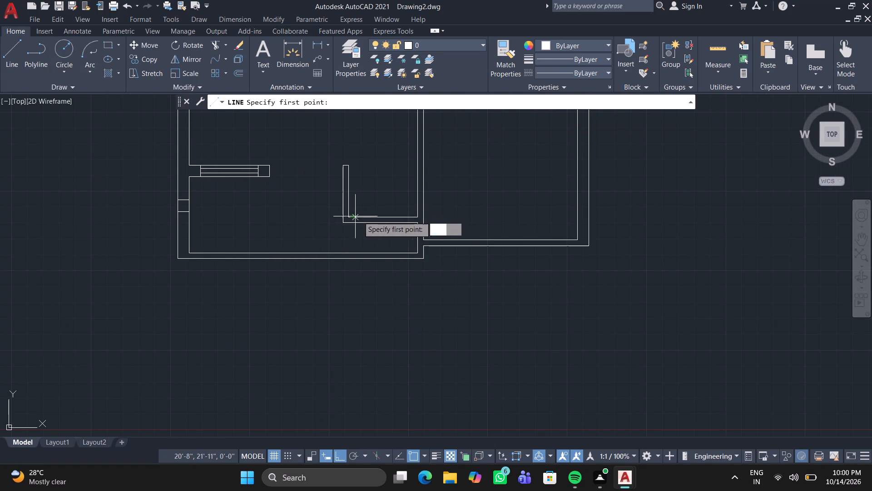
{"action": "scroll", "coordinate": [364, 223], "scroll_direction": "up", "scroll_amount": 4}
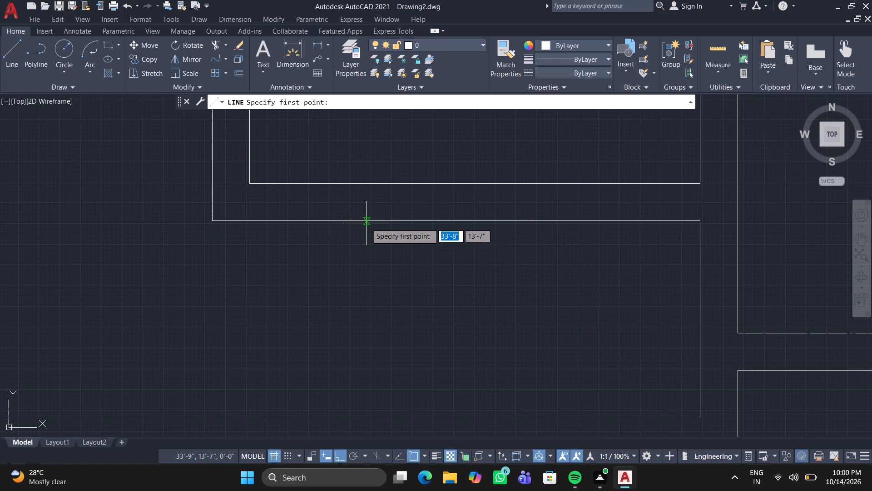
{"action": "left_click", "coordinate": [377, 218]}
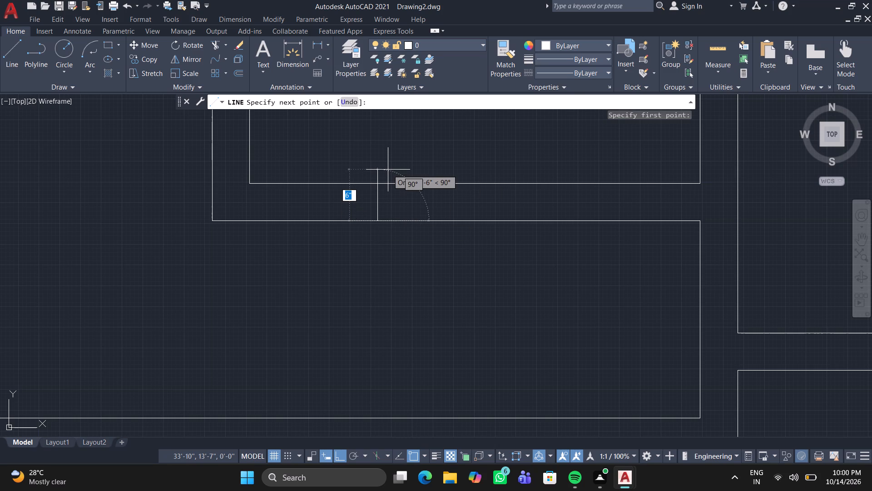
{"action": "left_click", "coordinate": [388, 170]}
{"action": "left_click", "coordinate": [443, 172]}
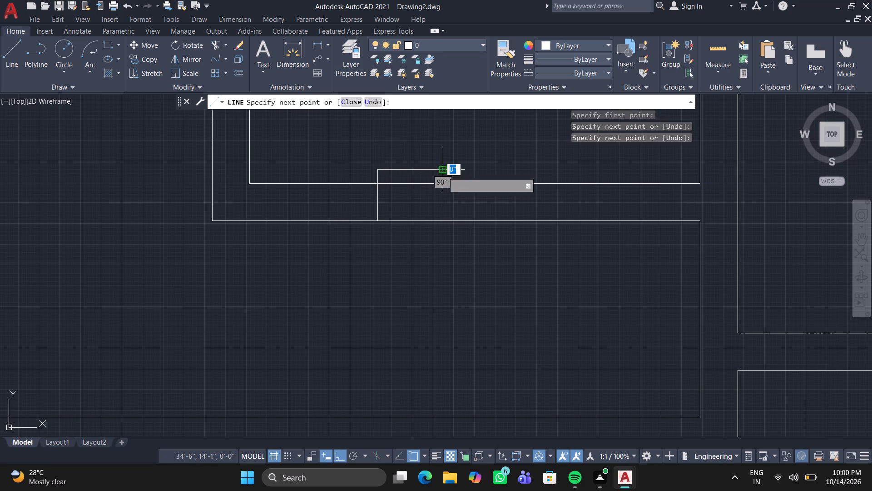
{"action": "left_click", "coordinate": [444, 221]}
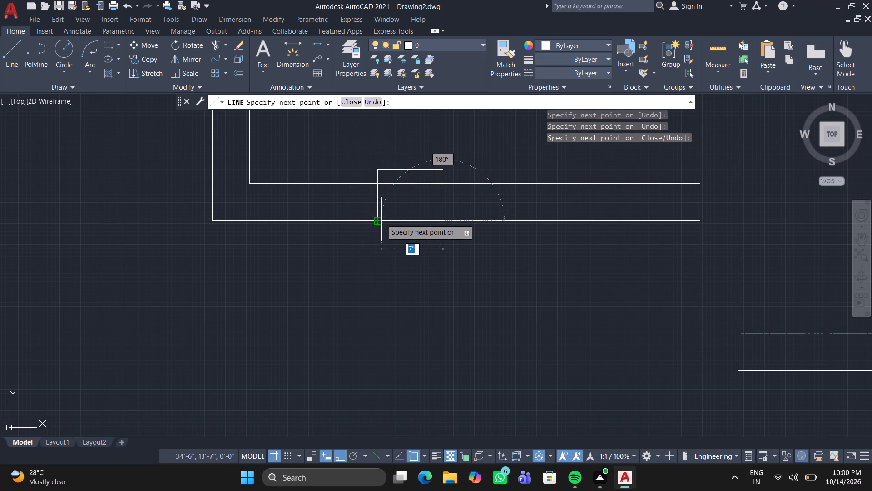
{"action": "left_click", "coordinate": [379, 219]}
{"action": "key", "text": "Escape"}
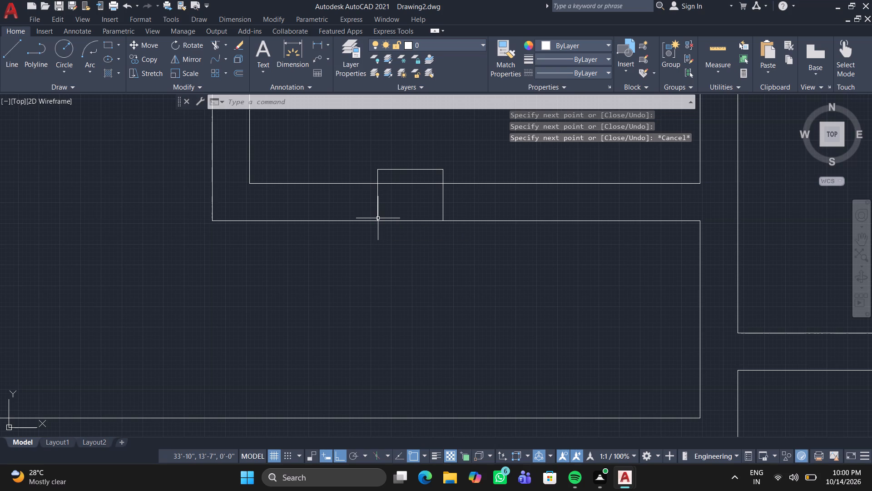
Trim away the segment of the partition's upper line that lies inside the new rectangle.
{"action": "type", "text": "TR"}
{"action": "key", "text": "Return"}
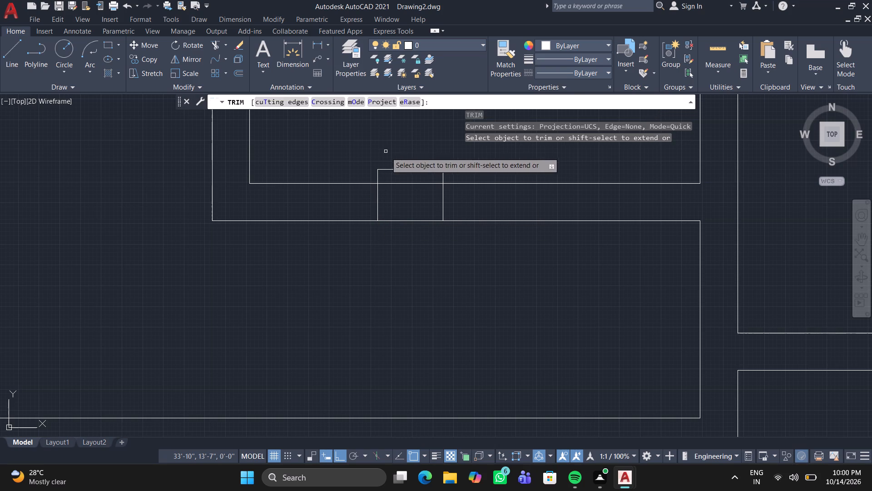
{"action": "left_click", "coordinate": [391, 183]}
{"action": "key", "text": "Return"}
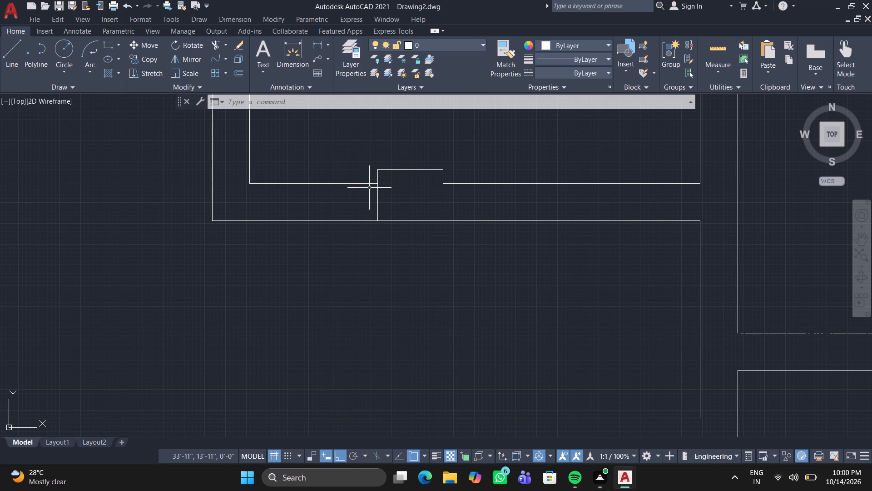
{"action": "key", "text": "Escape"}
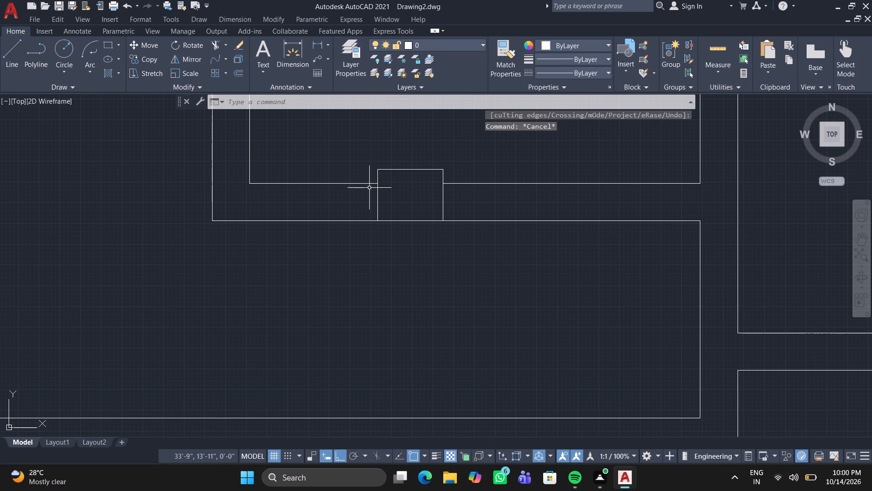
Draw a rectangular outline about 9" wide and 10" high across the lower-right room's right outer wall, near its bottom corner.
{"action": "scroll", "coordinate": [369, 189], "scroll_direction": "down", "scroll_amount": 5}
{"action": "middle_click_drag", "start_coordinate": [363, 165], "coordinate": [370, 300]}
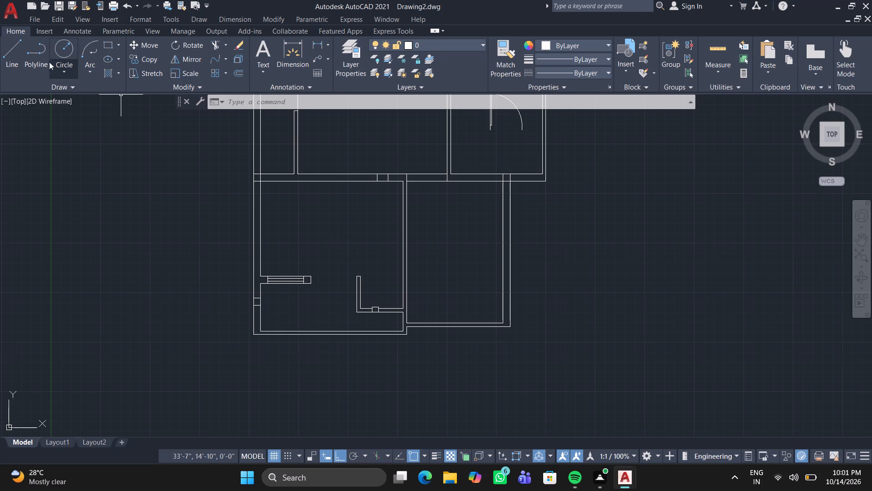
{"action": "left_click", "coordinate": [13, 40]}
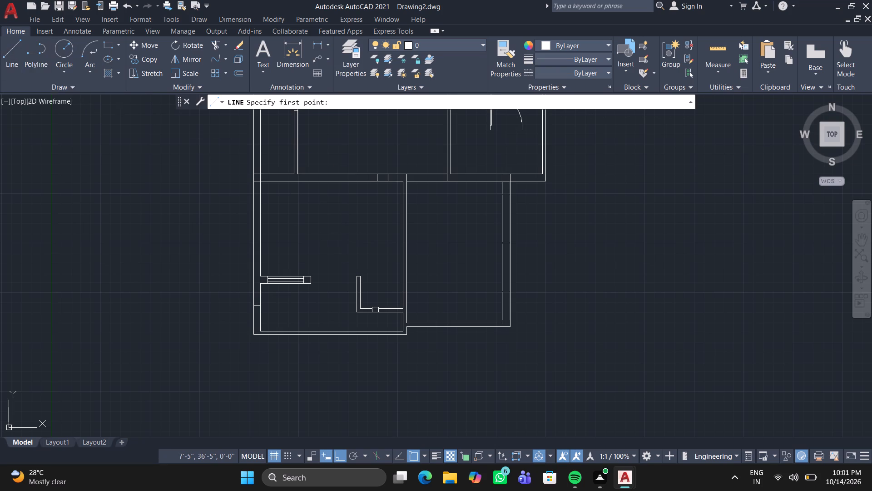
{"action": "scroll", "coordinate": [504, 304], "scroll_direction": "up", "scroll_amount": 3}
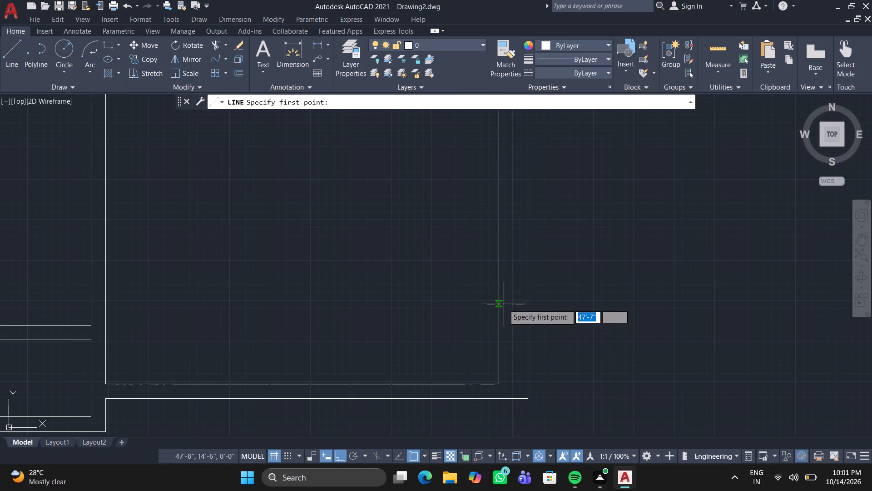
{"action": "left_click", "coordinate": [500, 291]}
{"action": "left_click", "coordinate": [529, 291]}
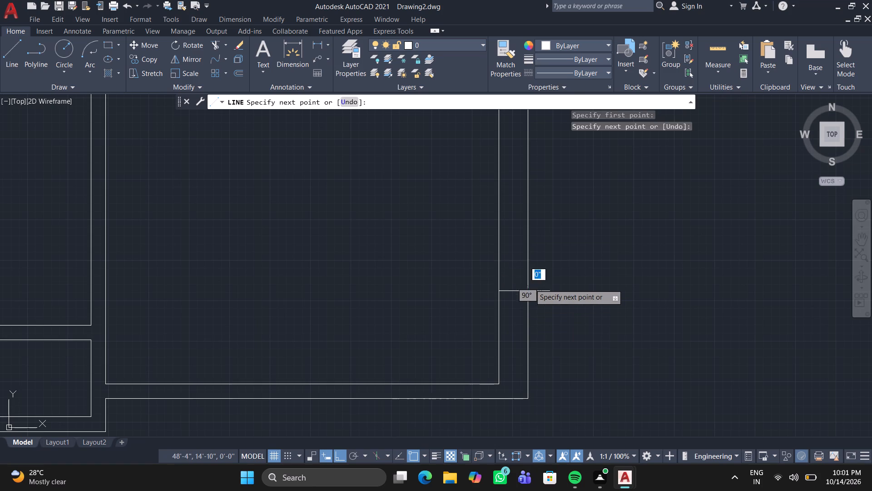
{"action": "left_click", "coordinate": [528, 257]}
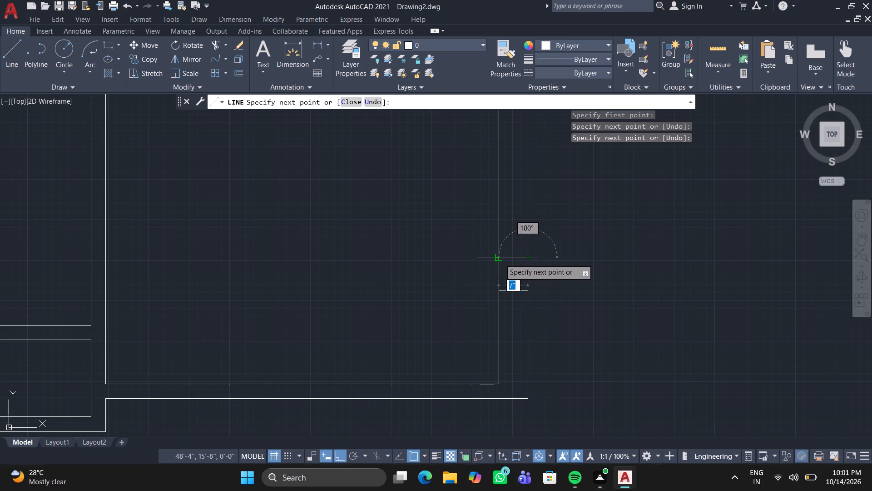
{"action": "left_click", "coordinate": [498, 259]}
{"action": "left_click", "coordinate": [495, 289]}
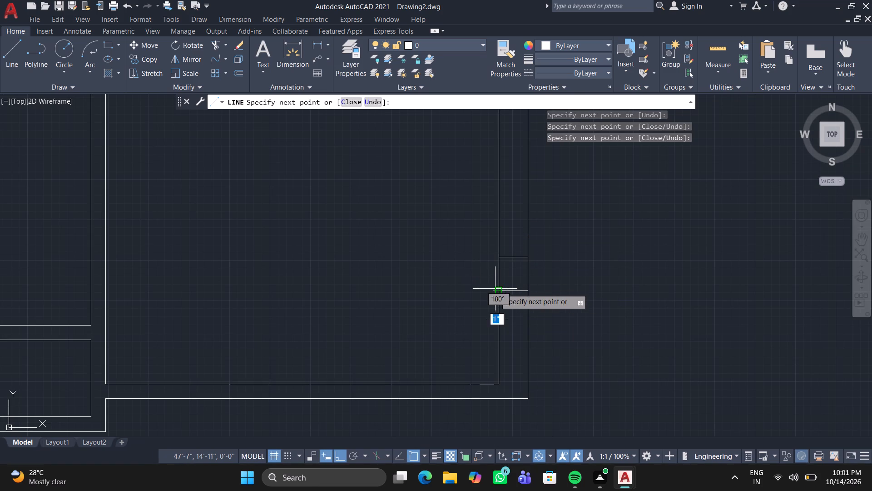
{"action": "key", "text": "Return"}
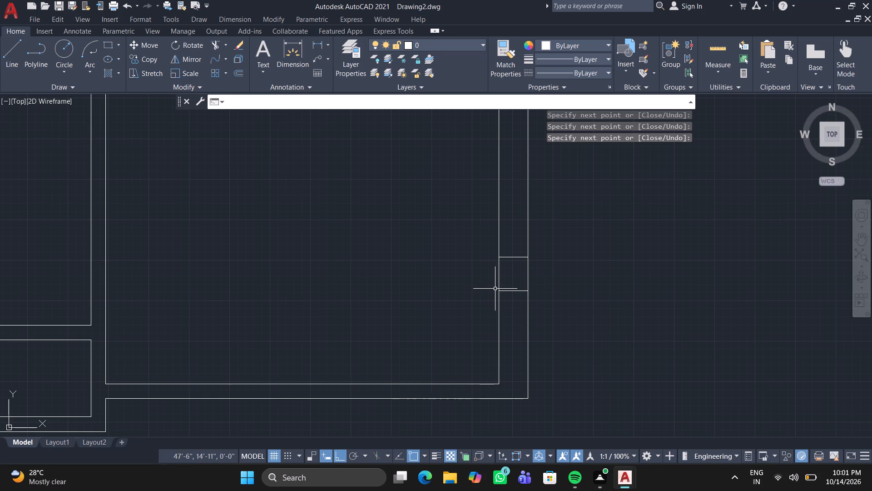
Draw a rectangular outline about 3'-1" long across the central room's upper wall, just left of the small block at the wall junction.
{"action": "scroll", "coordinate": [411, 277], "scroll_direction": "down", "scroll_amount": 2}
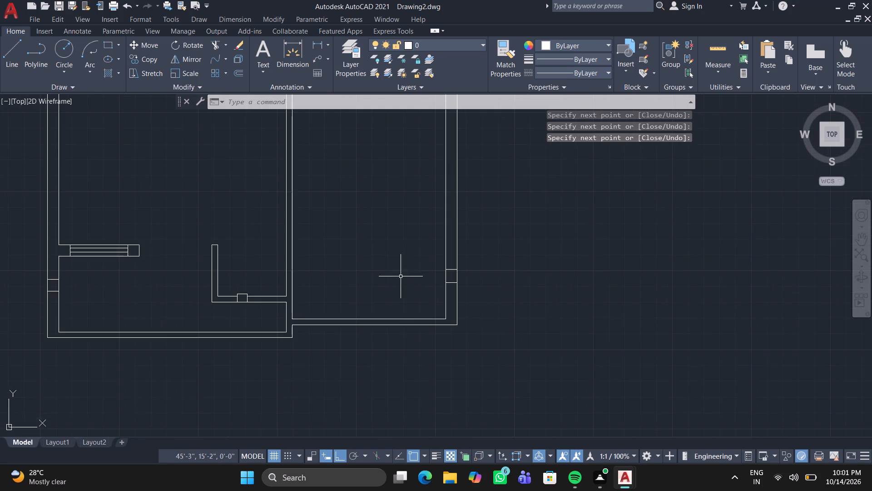
{"action": "middle_click_drag", "start_coordinate": [399, 237], "coordinate": [323, 361]}
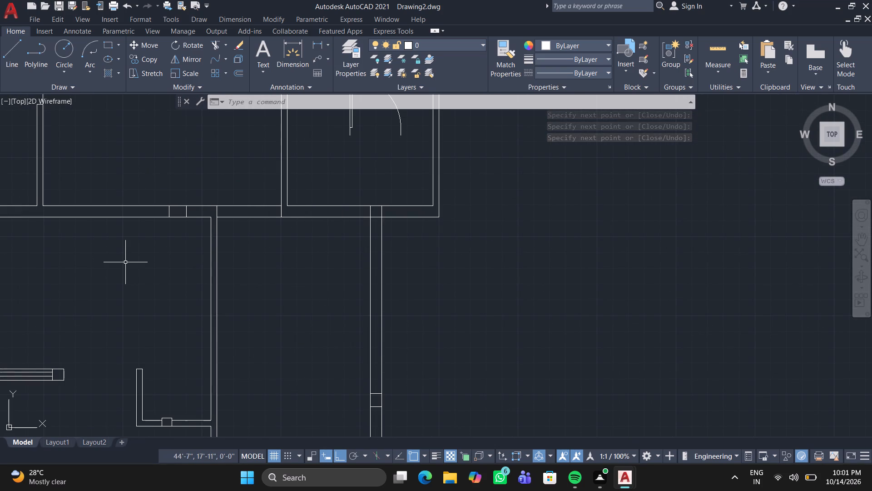
{"action": "middle_click_drag", "start_coordinate": [124, 265], "coordinate": [240, 281]}
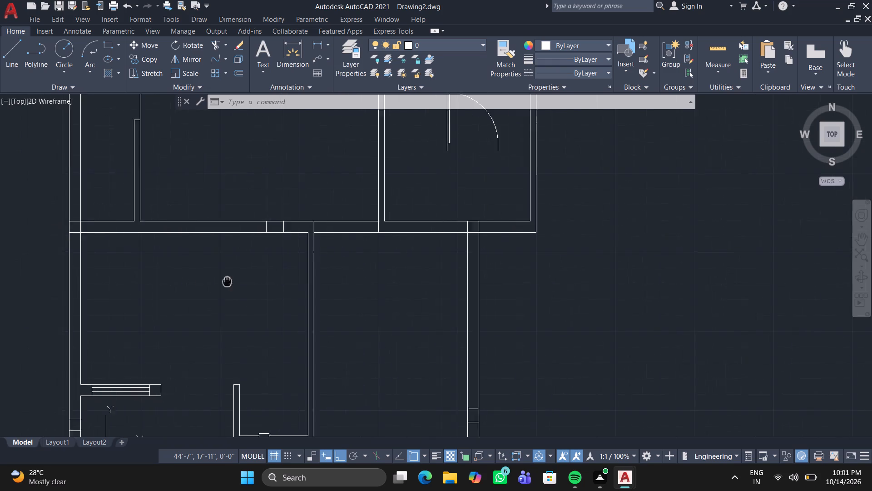
{"action": "middle_click_drag", "start_coordinate": [240, 281], "coordinate": [396, 276]}
{"action": "scroll", "coordinate": [355, 217], "scroll_direction": "down", "scroll_amount": 1}
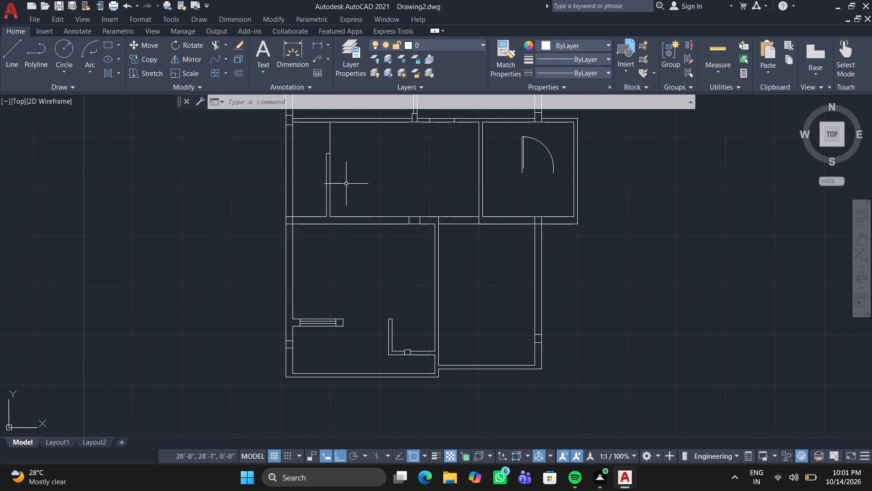
{"action": "middle_click_drag", "start_coordinate": [360, 177], "coordinate": [322, 285]}
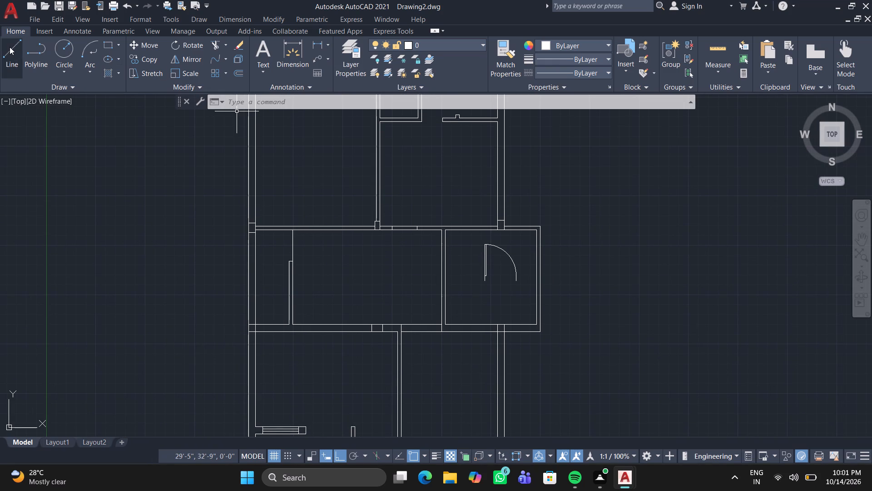
{"action": "left_click", "coordinate": [10, 47]}
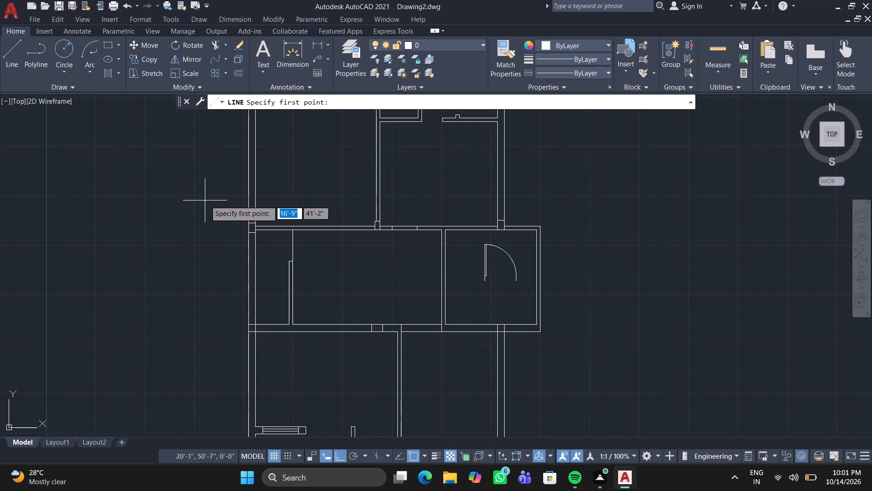
{"action": "scroll", "coordinate": [332, 232], "scroll_direction": "up", "scroll_amount": 3}
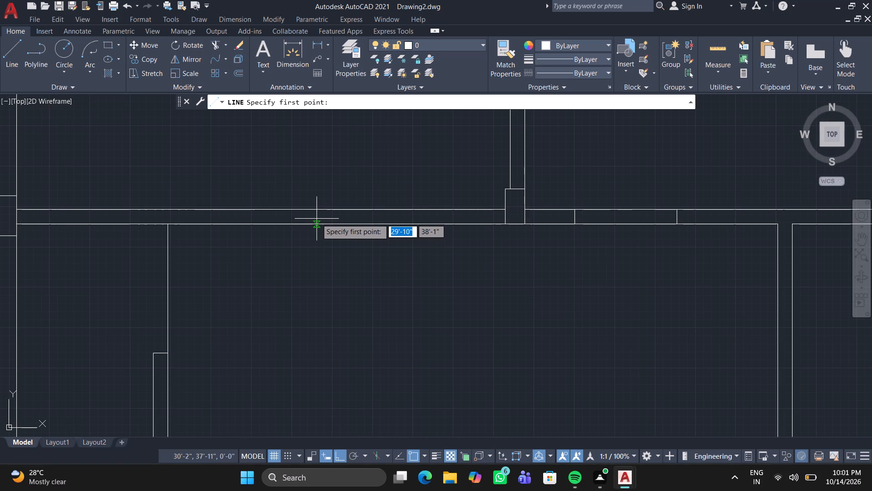
{"action": "left_click", "coordinate": [349, 220]}
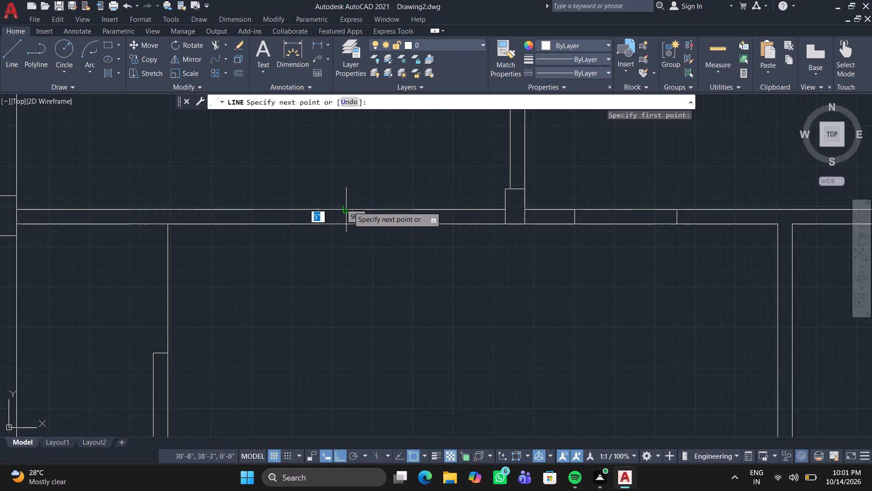
{"action": "left_click", "coordinate": [348, 206]}
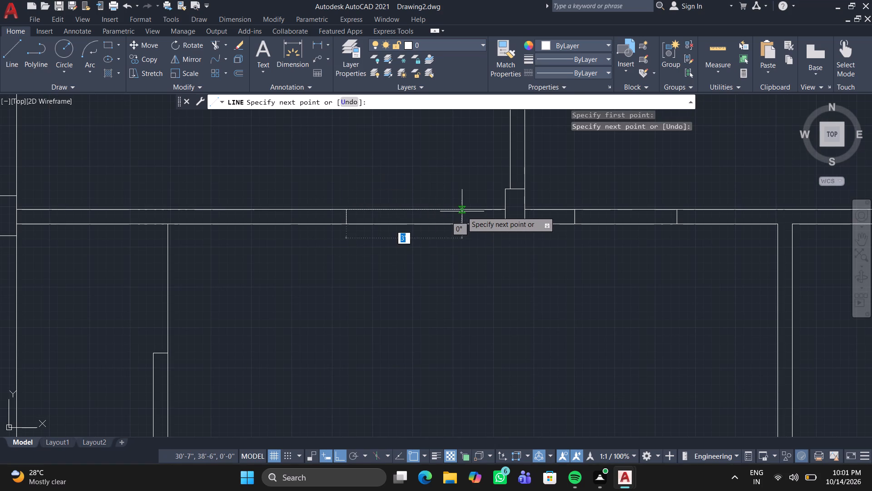
{"action": "left_click", "coordinate": [466, 211]}
{"action": "scroll", "coordinate": [466, 227], "scroll_direction": "up", "scroll_amount": 3}
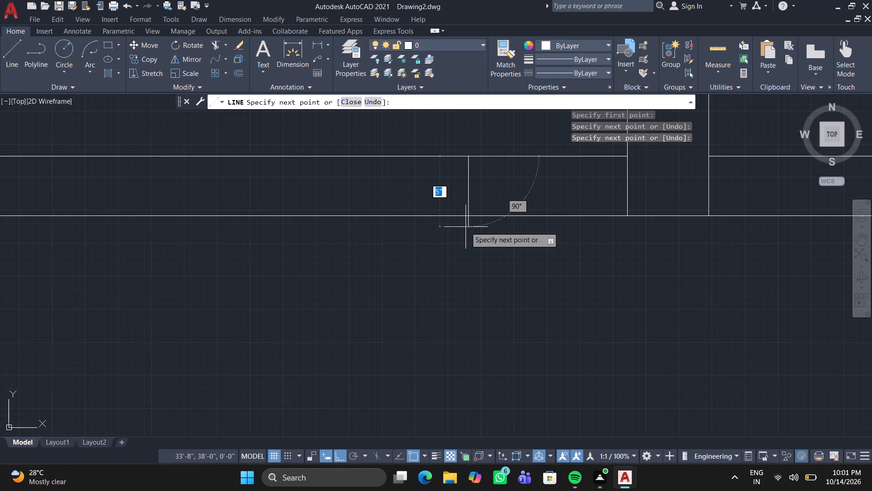
{"action": "left_click", "coordinate": [468, 217]}
{"action": "scroll", "coordinate": [305, 207], "scroll_direction": "down", "scroll_amount": 2}
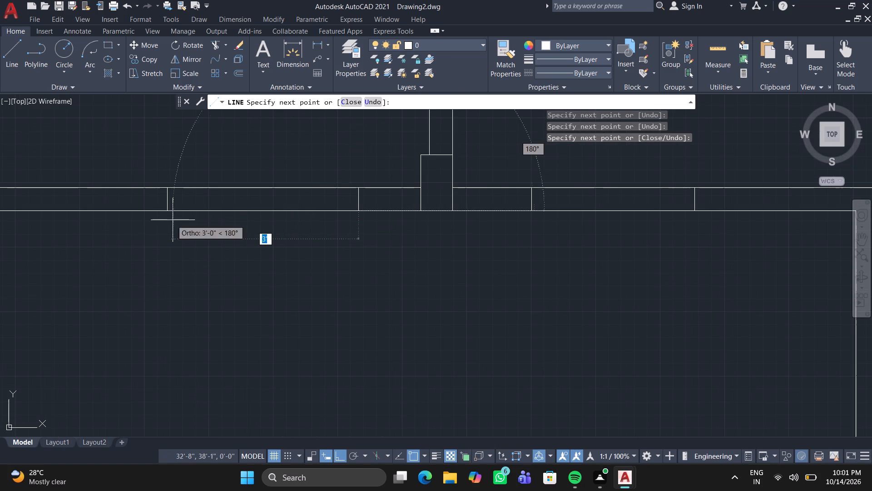
{"action": "left_click", "coordinate": [167, 210]}
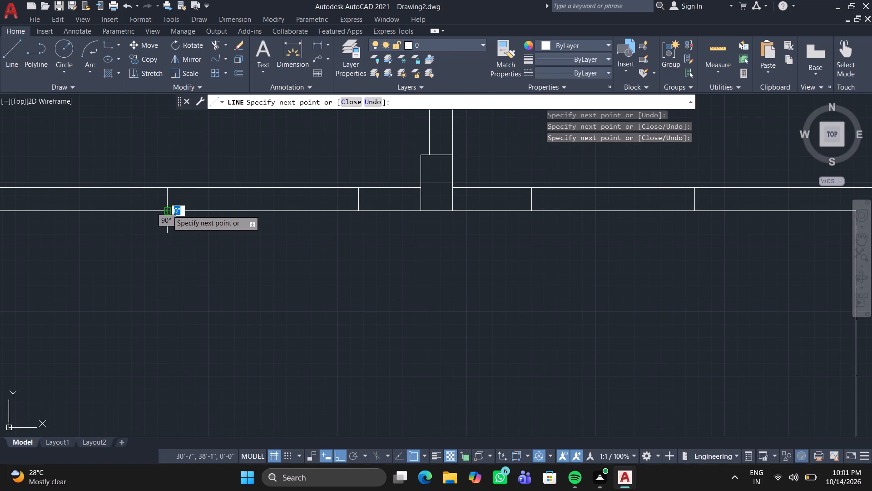
{"action": "key", "text": "Return"}
Move the end line of the horizontal partition stub in the upper-right room about 5" inward, toward the small projection.
{"action": "scroll", "coordinate": [159, 197], "scroll_direction": "down", "scroll_amount": 3}
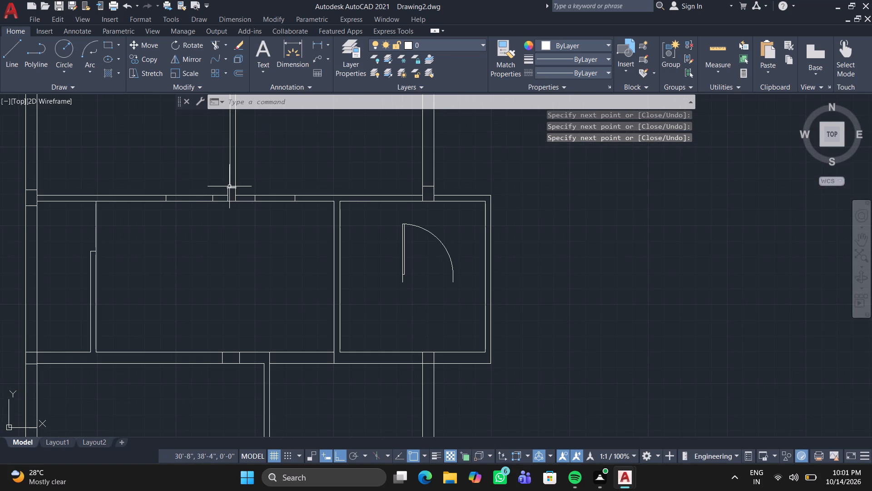
{"action": "middle_click_drag", "start_coordinate": [227, 192], "coordinate": [173, 301]}
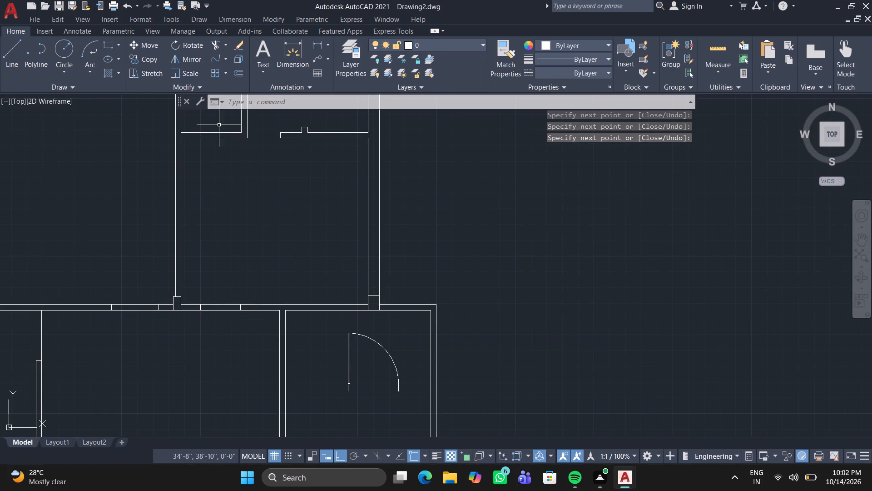
{"action": "scroll", "coordinate": [275, 135], "scroll_direction": "up", "scroll_amount": 3}
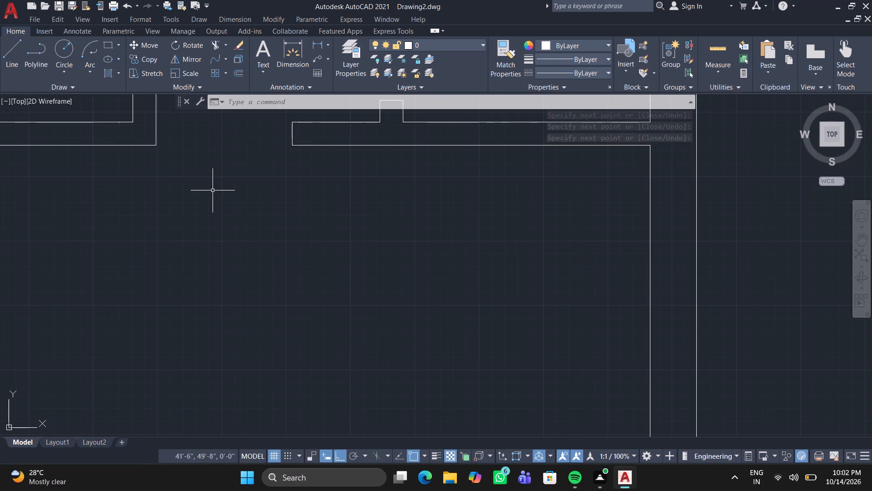
{"action": "middle_click_drag", "start_coordinate": [242, 160], "coordinate": [175, 211]}
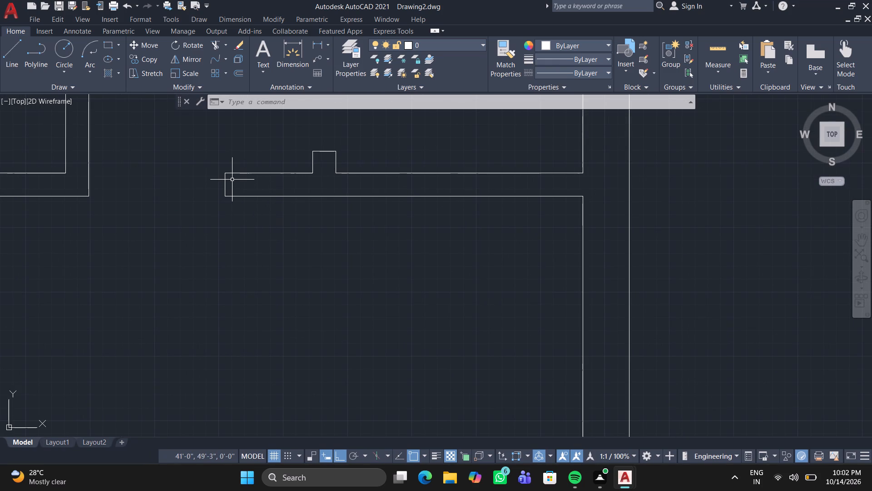
{"action": "left_click", "coordinate": [224, 182]}
{"action": "left_click", "coordinate": [224, 183]}
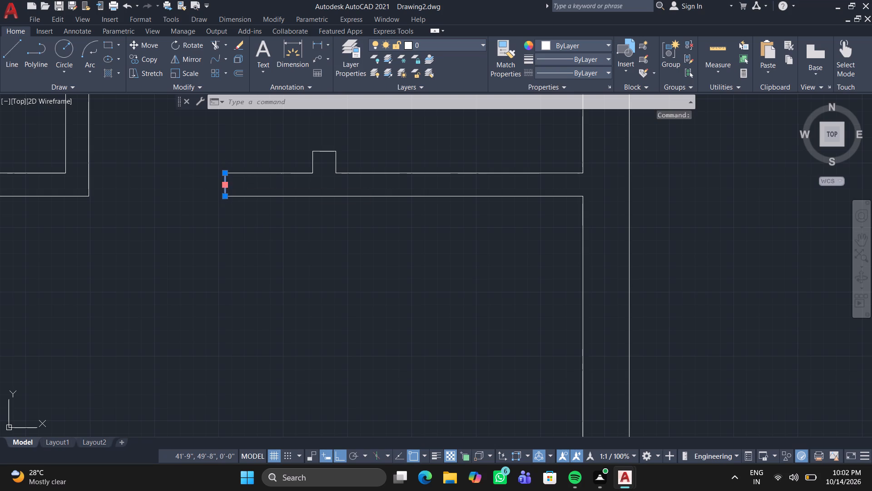
{"action": "left_click", "coordinate": [250, 184]}
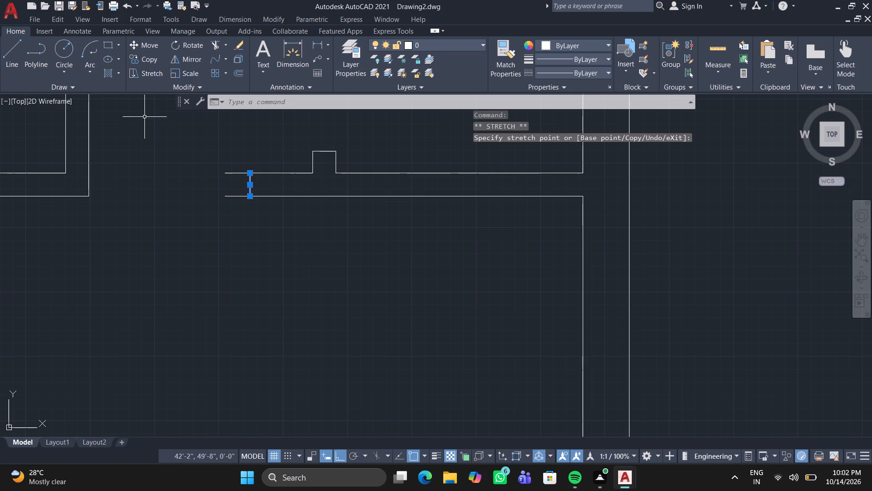
Trim the two partition line ends that extend past the moved end line.
{"action": "left_click", "coordinate": [214, 43]}
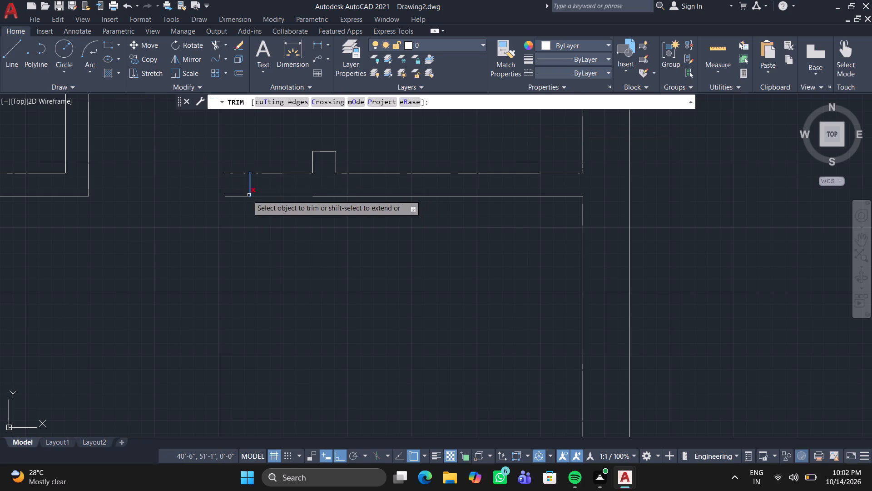
{"action": "left_click", "coordinate": [234, 173]}
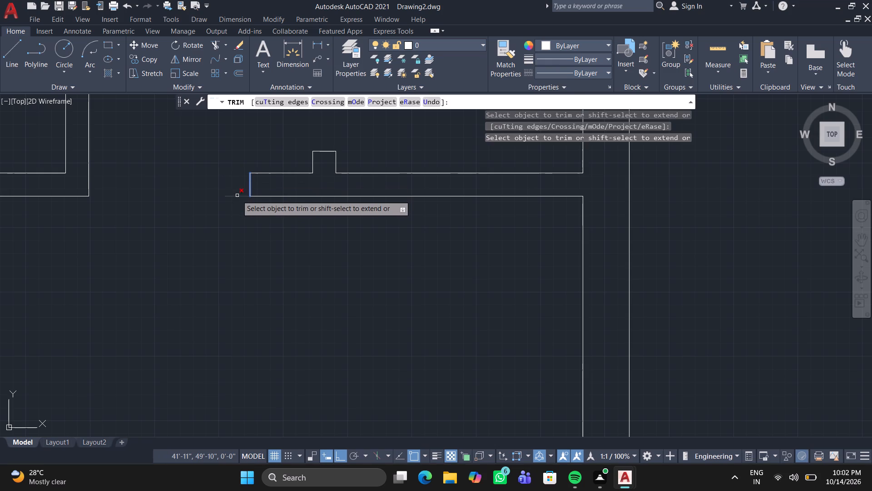
{"action": "left_click", "coordinate": [237, 196]}
{"action": "key", "text": "Return"}
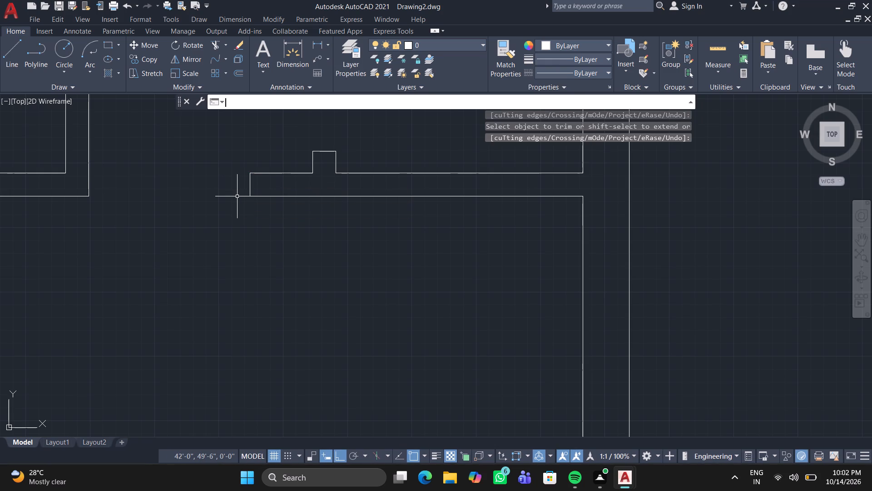
Draw a vertical line about 17'-6" long upward from the upper right corner of the room with the door symbol.
{"action": "scroll", "coordinate": [243, 214], "scroll_direction": "down", "scroll_amount": 2}
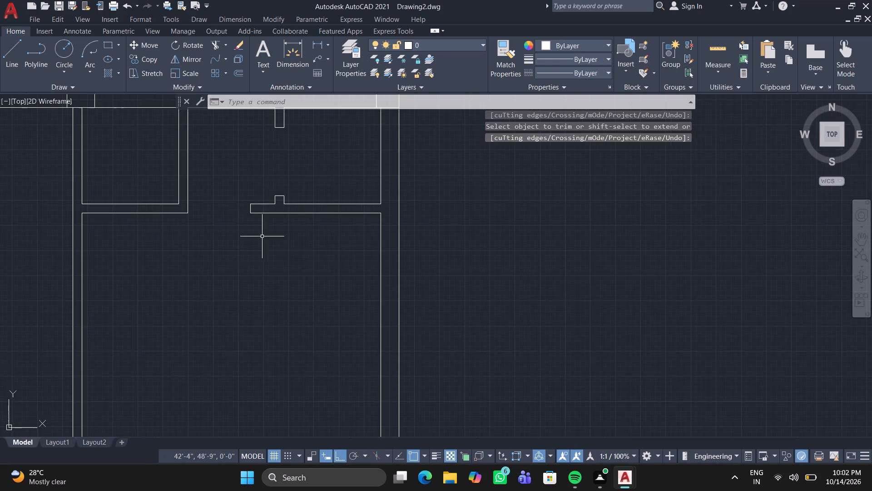
{"action": "middle_click_drag", "start_coordinate": [311, 265], "coordinate": [231, 385]}
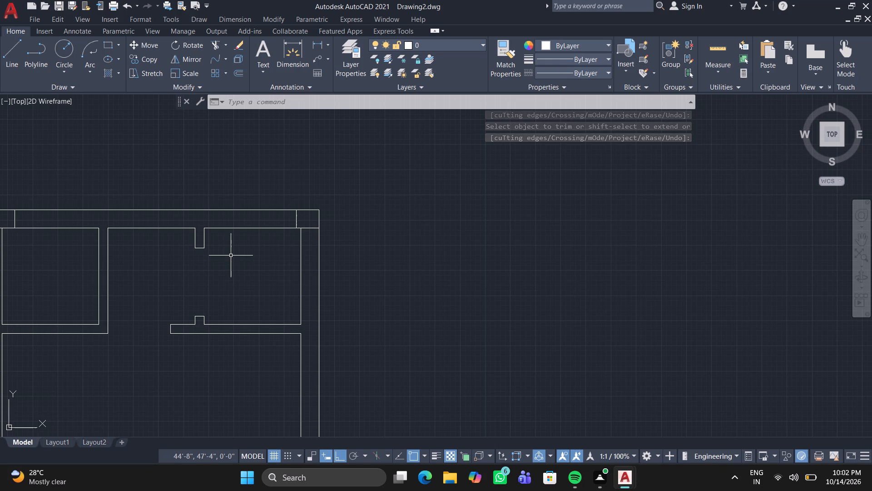
{"action": "middle_click_drag", "start_coordinate": [231, 256], "coordinate": [169, 251]}
{"action": "middle_click", "coordinate": [169, 251]}
{"action": "scroll", "coordinate": [173, 267], "scroll_direction": "down", "scroll_amount": 2}
{"action": "middle_click_drag", "start_coordinate": [177, 271], "coordinate": [145, 172]}
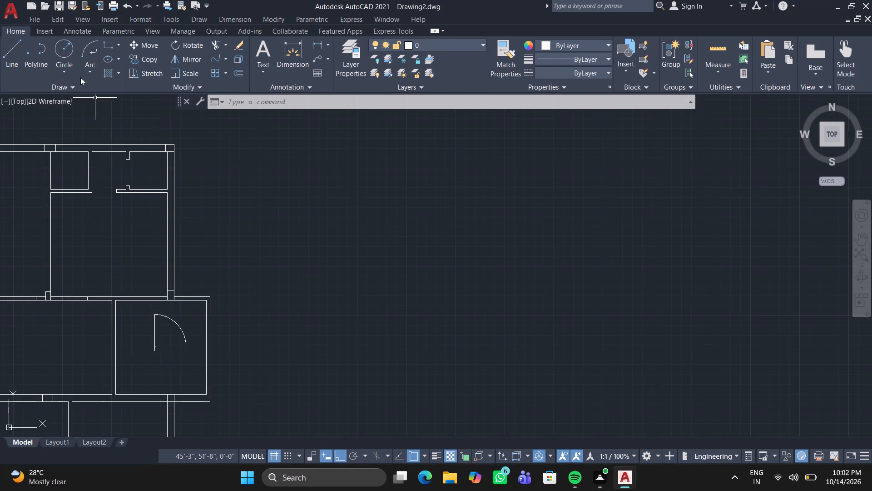
{"action": "left_click", "coordinate": [12, 46]}
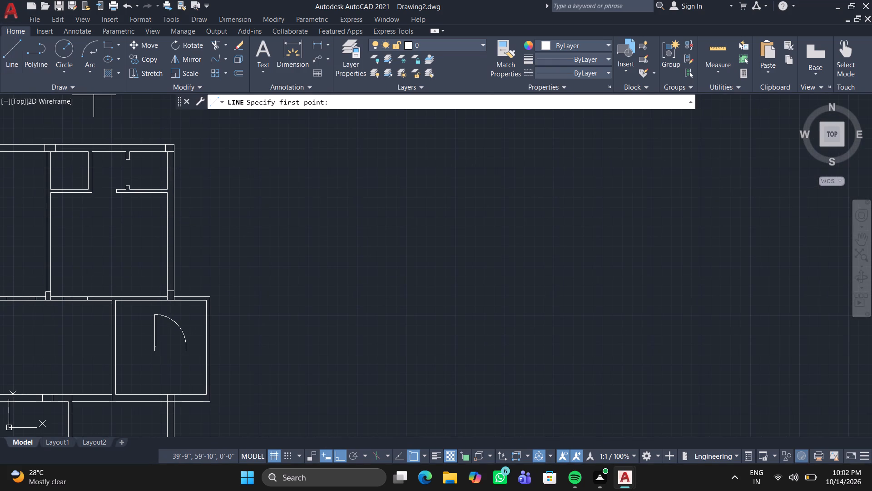
{"action": "left_click_drag", "start_coordinate": [209, 298], "coordinate": [211, 292]}
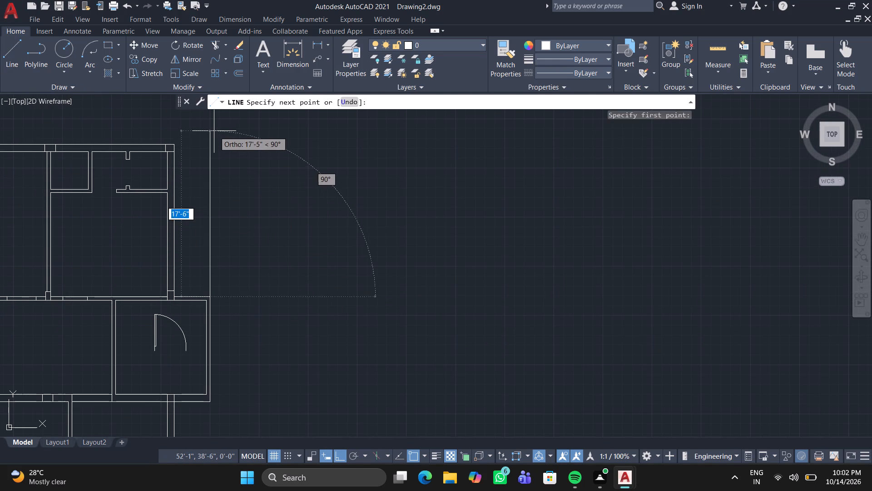
{"action": "left_click", "coordinate": [213, 128]}
{"action": "key", "text": "Return"}
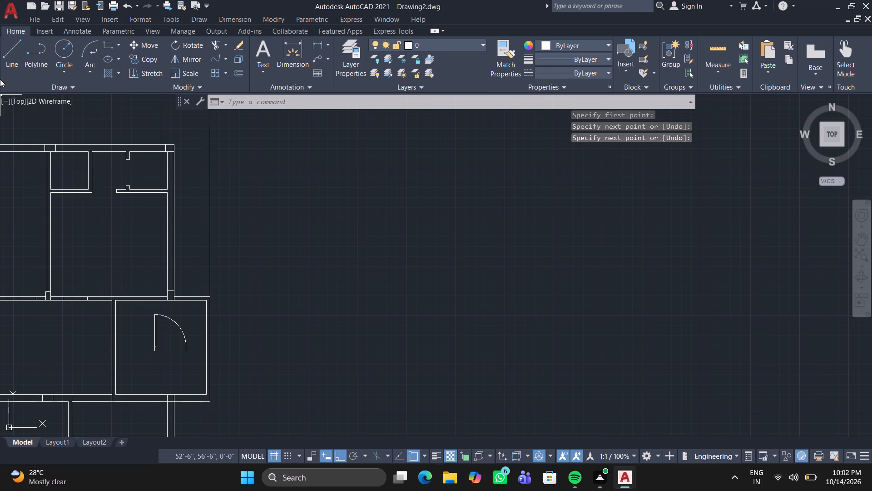
Draw a horizontal line about 3'-9" long from the building's upper right outer corner to the vertical boundary line.
{"action": "left_click", "coordinate": [10, 42]}
{"action": "scroll", "coordinate": [165, 145], "scroll_direction": "up", "scroll_amount": 2}
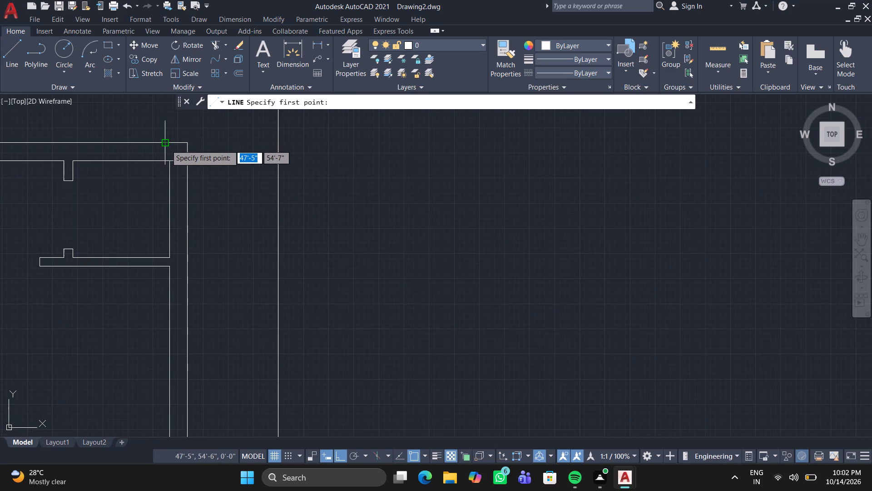
{"action": "left_click", "coordinate": [186, 143]}
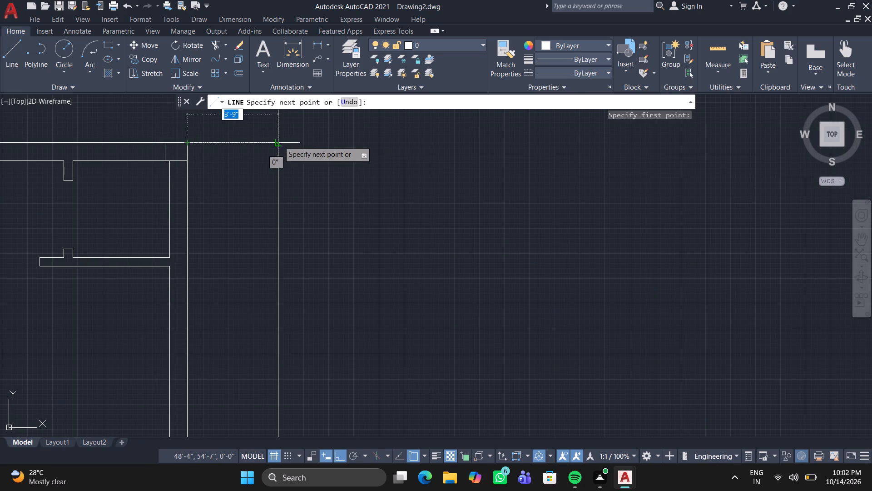
{"action": "left_click", "coordinate": [277, 142]}
{"action": "key", "text": "Return"}
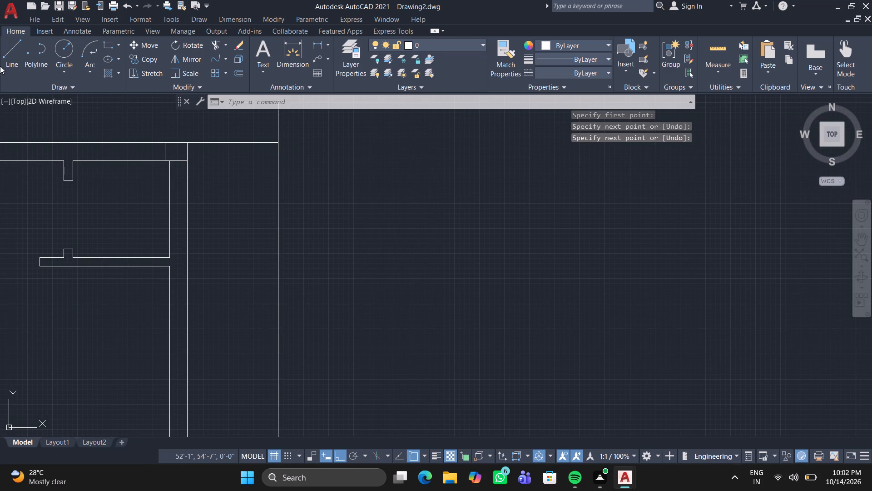
Draw a second horizontal line about 5" below it, from the outer wall to the boundary line, and close its outer end upward.
{"action": "left_click", "coordinate": [15, 40]}
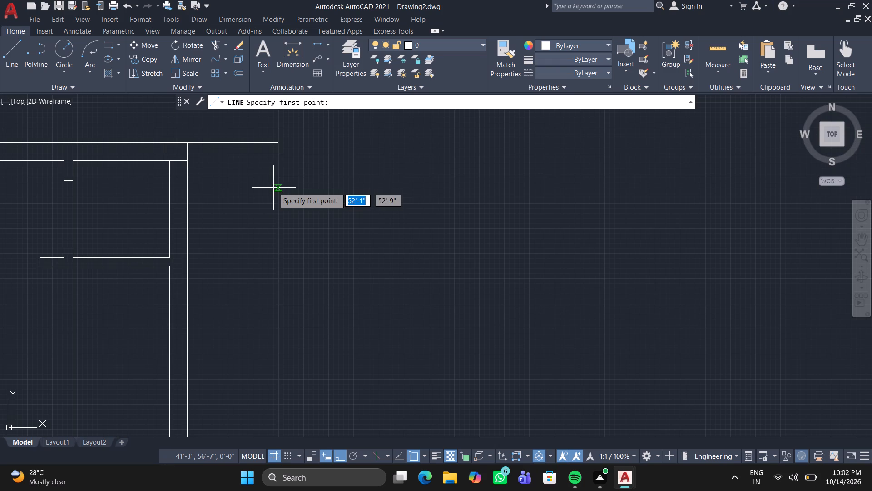
{"action": "scroll", "coordinate": [185, 150], "scroll_direction": "up", "scroll_amount": 3}
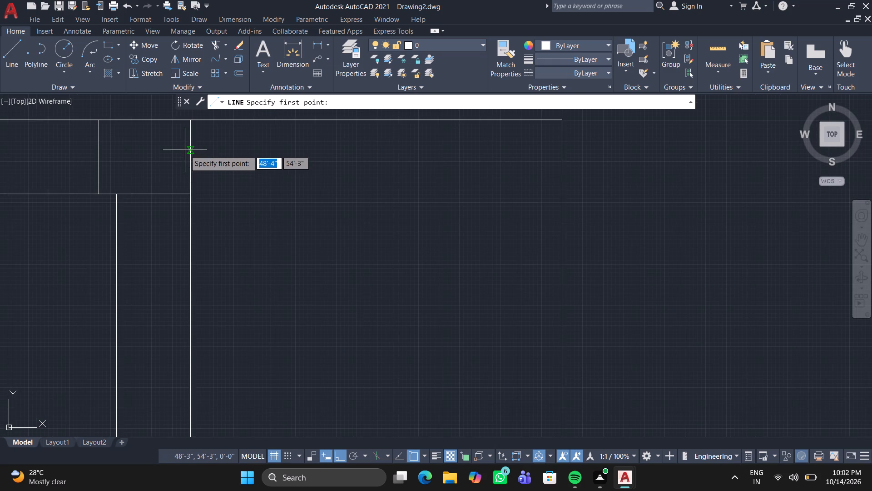
{"action": "left_click", "coordinate": [192, 157]}
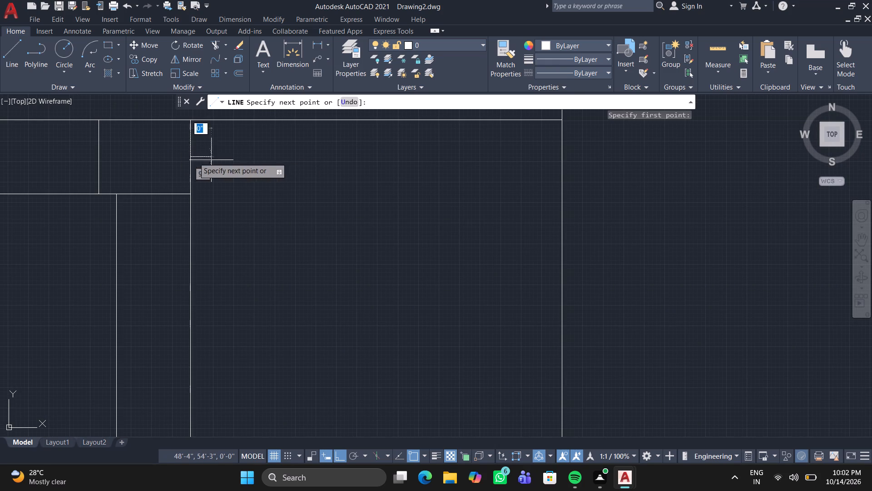
{"action": "left_click", "coordinate": [562, 155]}
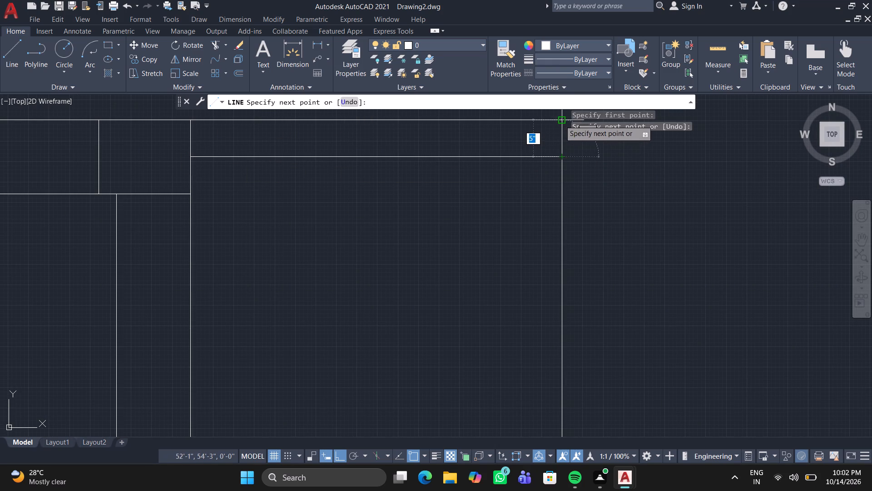
{"action": "left_click", "coordinate": [560, 120]}
{"action": "key", "text": "Return"}
Trim the part of the vertical boundary line that extends above the upper horizontal line.
{"action": "middle_click_drag", "start_coordinate": [494, 229], "coordinate": [490, 235]}
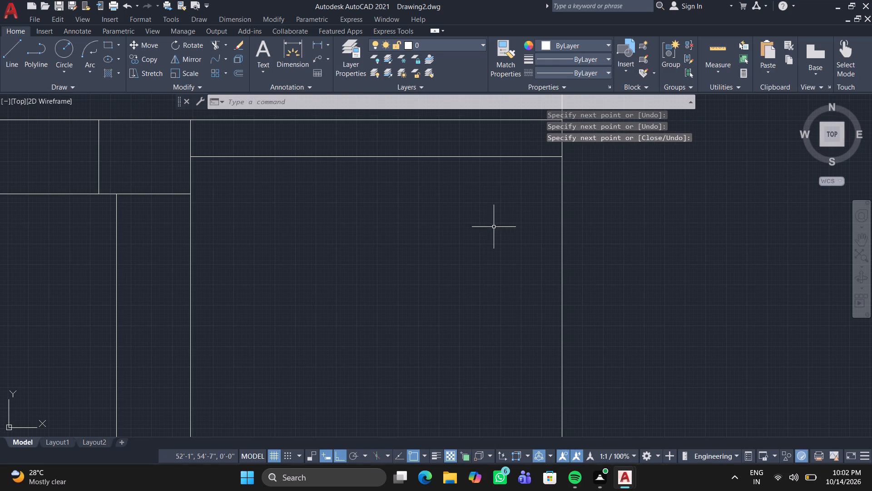
{"action": "middle_click_drag", "start_coordinate": [490, 235], "coordinate": [392, 358]}
{"action": "left_click", "coordinate": [213, 40]}
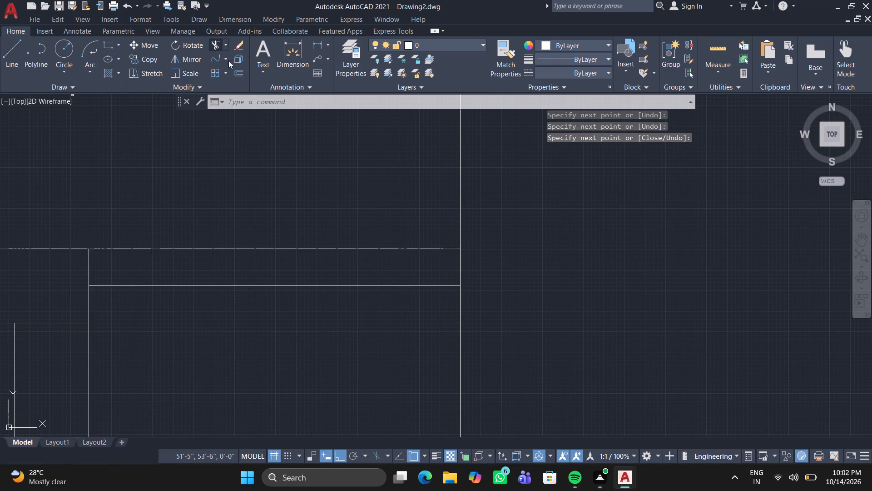
{"action": "left_click_drag", "start_coordinate": [365, 155], "coordinate": [395, 160]}
{"action": "left_click", "coordinate": [456, 185]}
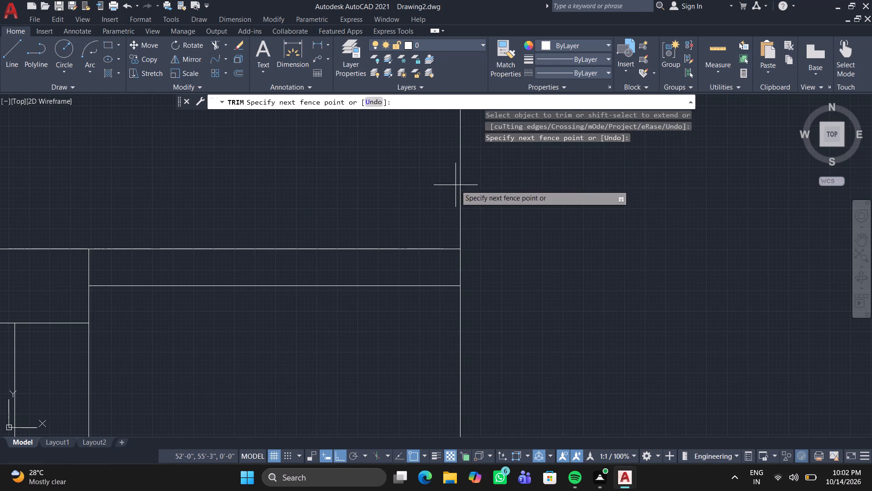
{"action": "left_click", "coordinate": [579, 184]}
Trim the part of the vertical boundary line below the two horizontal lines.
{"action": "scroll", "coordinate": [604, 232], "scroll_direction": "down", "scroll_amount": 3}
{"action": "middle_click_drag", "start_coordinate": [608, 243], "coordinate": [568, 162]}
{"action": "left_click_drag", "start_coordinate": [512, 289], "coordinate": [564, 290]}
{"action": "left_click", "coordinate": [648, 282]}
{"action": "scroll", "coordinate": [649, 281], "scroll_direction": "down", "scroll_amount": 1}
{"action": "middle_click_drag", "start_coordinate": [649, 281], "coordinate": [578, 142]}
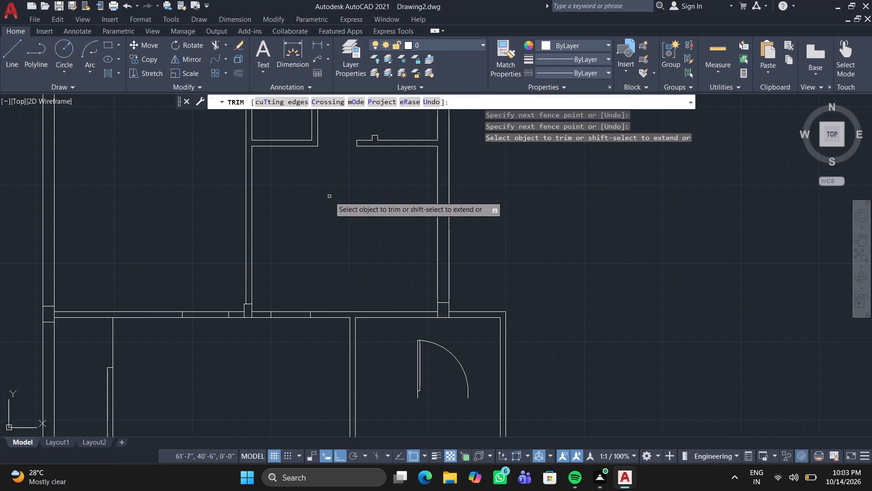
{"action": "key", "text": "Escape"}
Draw a vertical line about 16'-4" long from the door-symbol room's upper right corner to the outer end of the top horizontal line.
{"action": "key", "text": "l"}
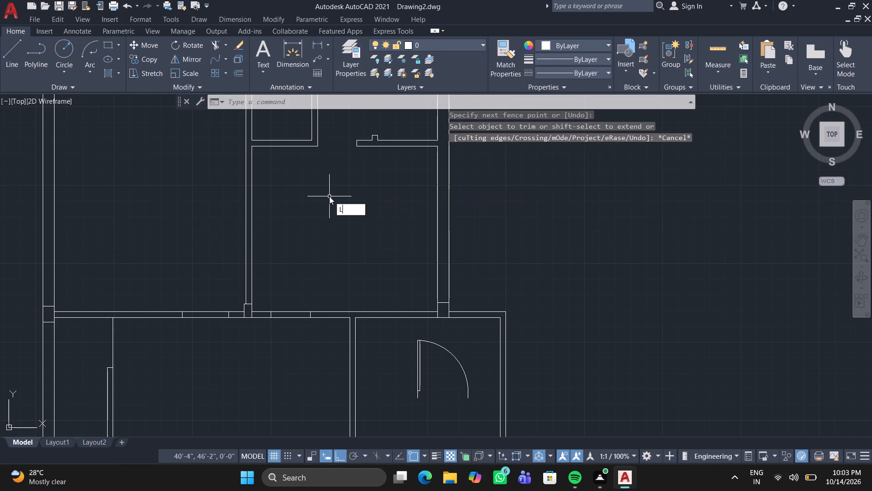
{"action": "key", "text": "Return"}
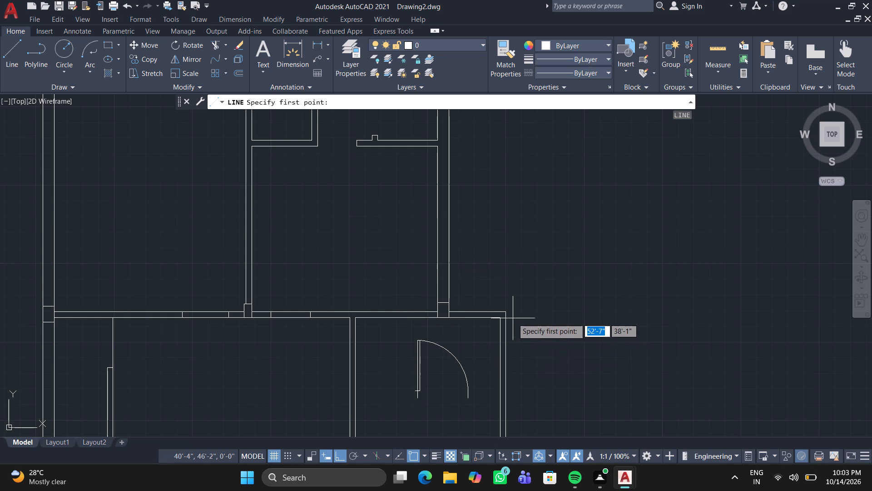
{"action": "left_click", "coordinate": [507, 314]}
{"action": "middle_click_drag", "start_coordinate": [505, 226], "coordinate": [443, 481]}
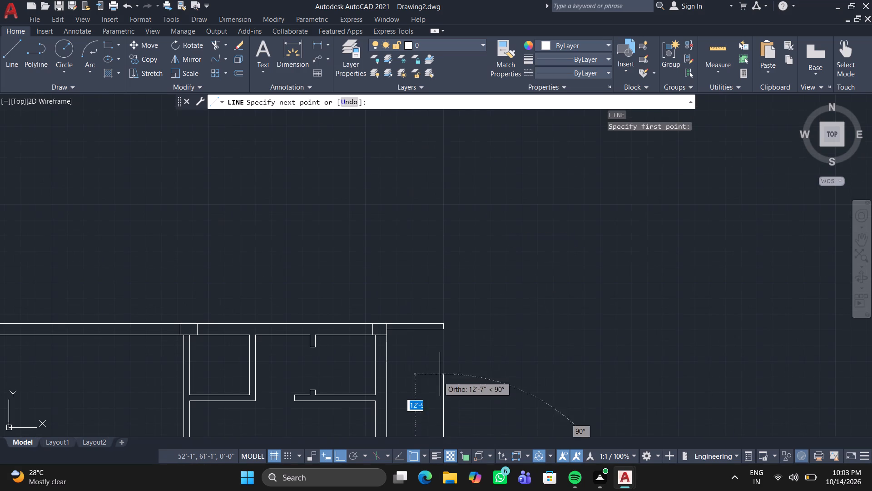
{"action": "scroll", "coordinate": [441, 327], "scroll_direction": "down", "scroll_amount": 1}
{"action": "scroll", "coordinate": [441, 327], "scroll_direction": "up", "scroll_amount": 3}
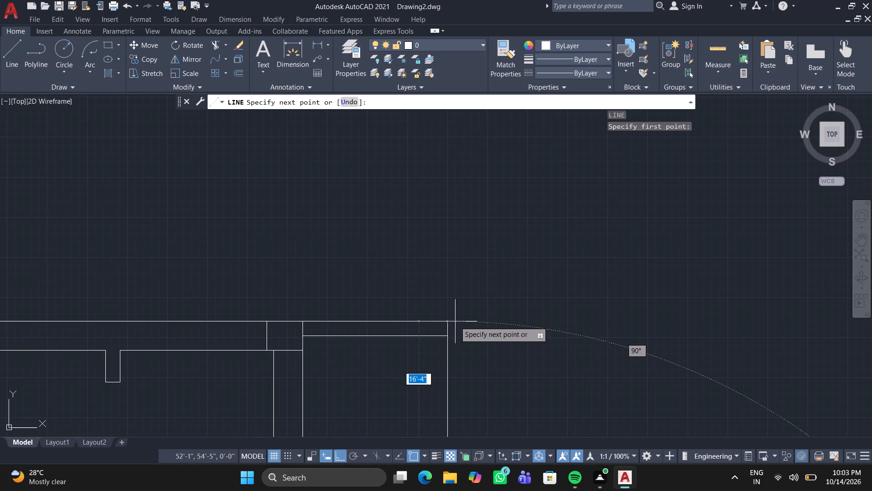
{"action": "left_click", "coordinate": [448, 326]}
{"action": "scroll", "coordinate": [448, 320], "scroll_direction": "up", "scroll_amount": 2}
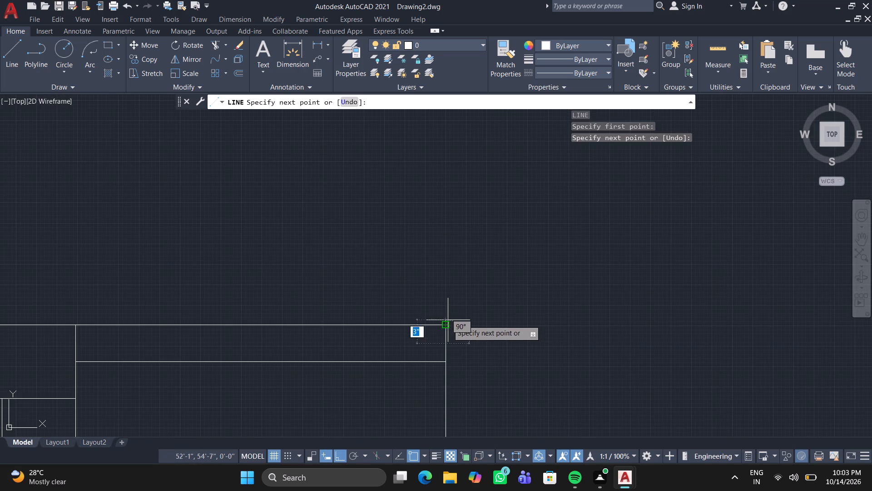
{"action": "left_click", "coordinate": [448, 320]}
{"action": "key", "text": "Escape"}
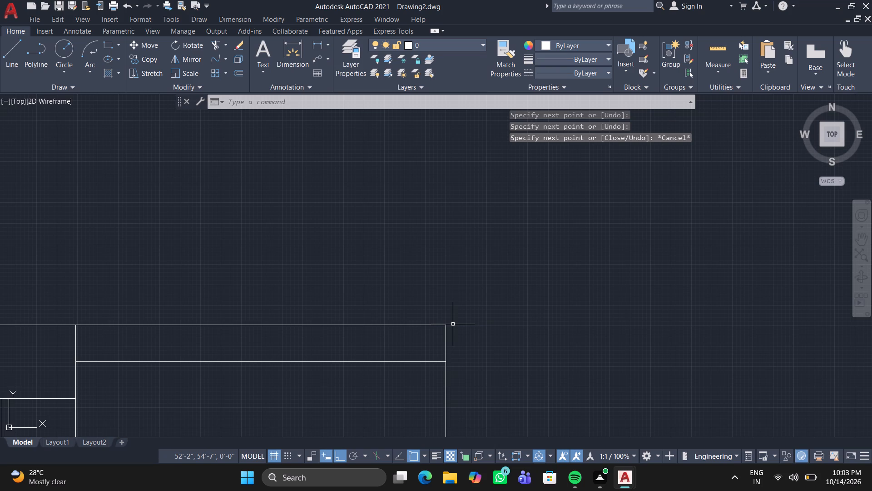
Draw a window outline about 2' long with a lengthwise centre line across the right outer wall, just below the building's upper right corner.
{"action": "scroll", "coordinate": [453, 383], "scroll_direction": "down", "scroll_amount": 3}
{"action": "middle_click_drag", "start_coordinate": [385, 400], "coordinate": [406, 275]}
{"action": "middle_click_drag", "start_coordinate": [374, 341], "coordinate": [380, 320]}
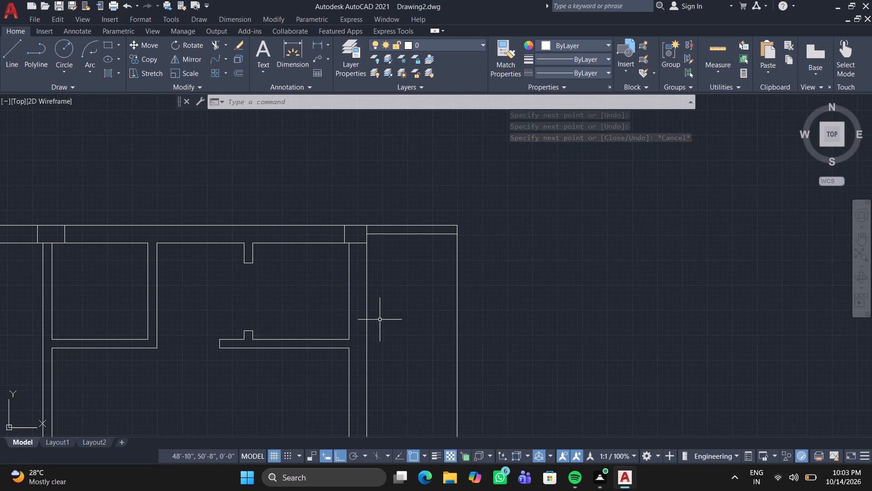
{"action": "left_click", "coordinate": [8, 48]}
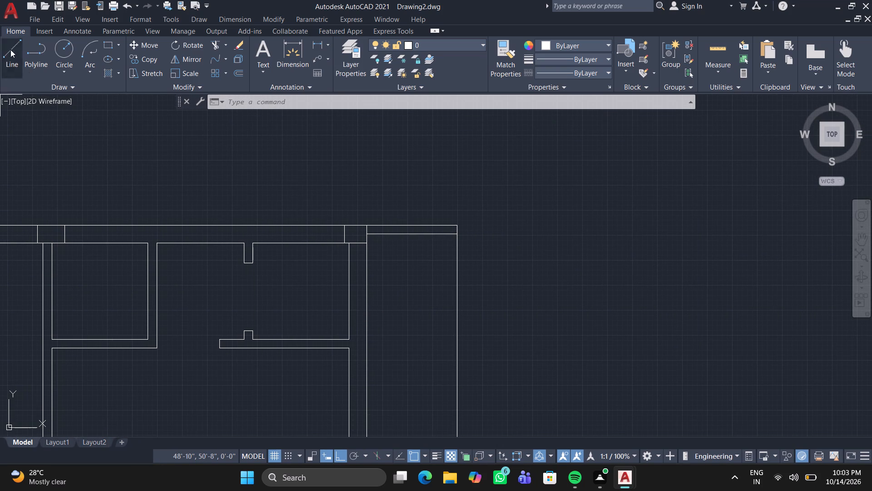
{"action": "scroll", "coordinate": [349, 247], "scroll_direction": "up", "scroll_amount": 2}
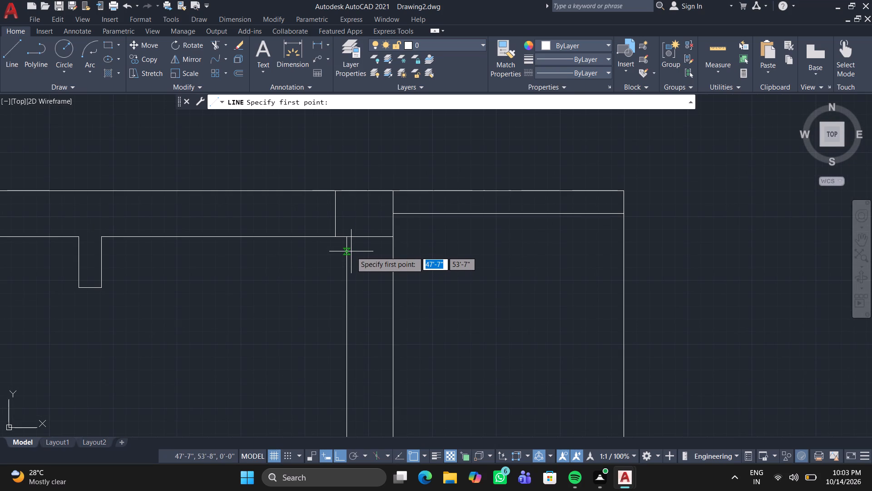
{"action": "left_click", "coordinate": [347, 259]}
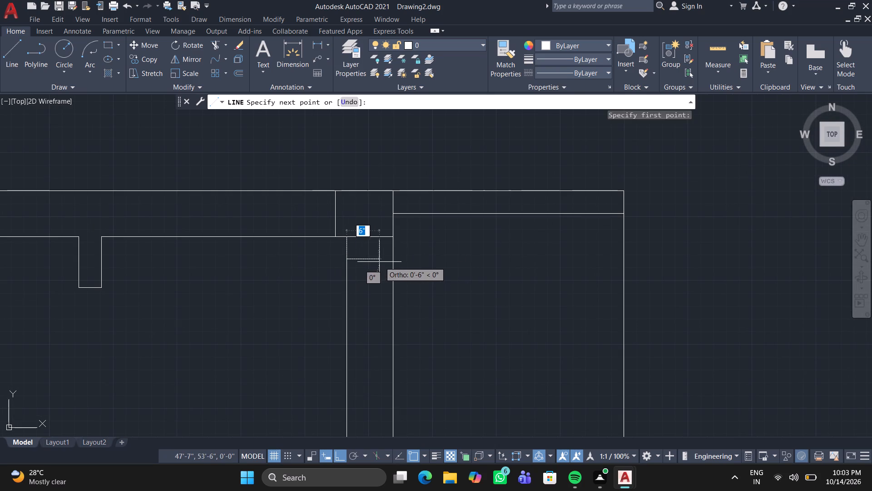
{"action": "left_click", "coordinate": [395, 258]}
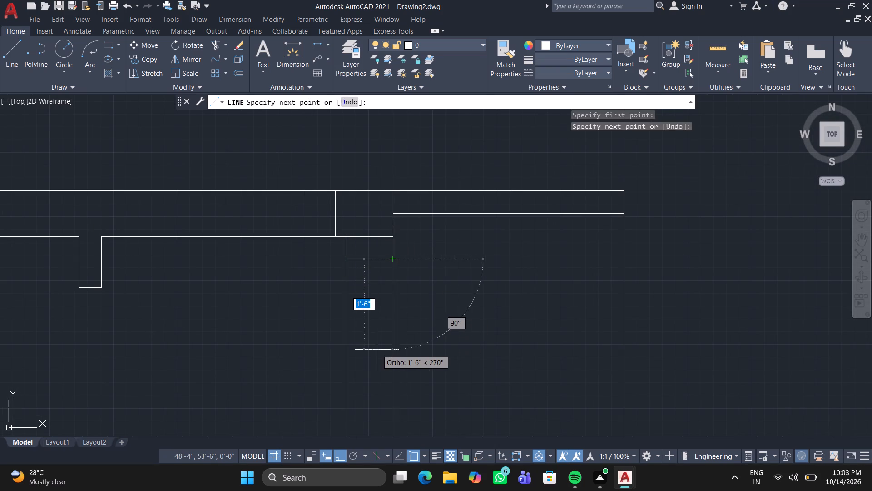
{"action": "middle_click_drag", "start_coordinate": [377, 350], "coordinate": [387, 236]}
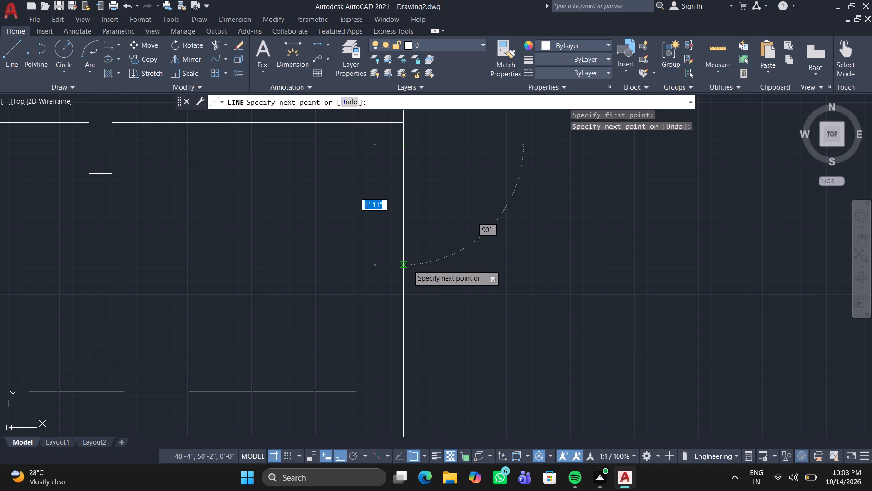
{"action": "left_click", "coordinate": [404, 268]}
{"action": "left_click", "coordinate": [357, 269]}
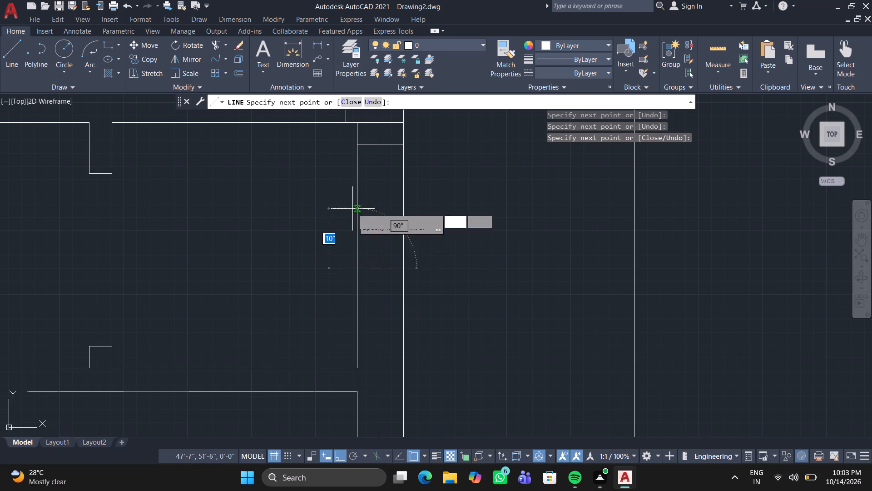
{"action": "left_click", "coordinate": [354, 145]}
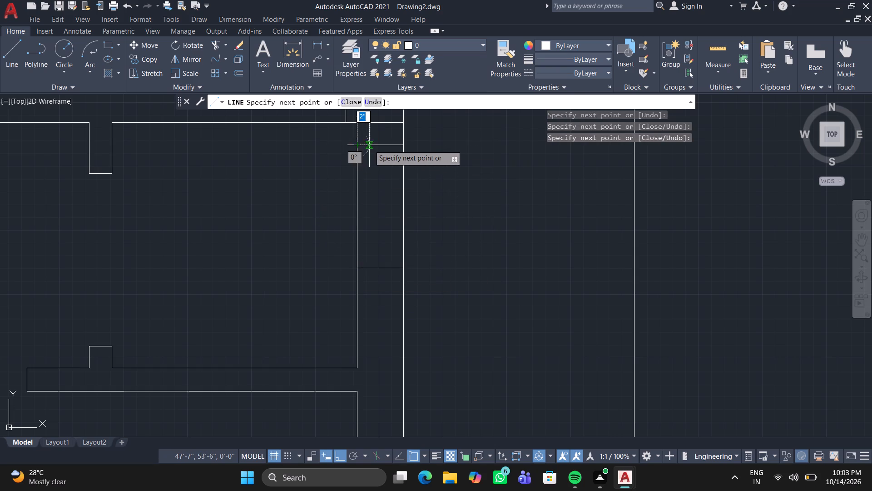
{"action": "left_click", "coordinate": [380, 143]}
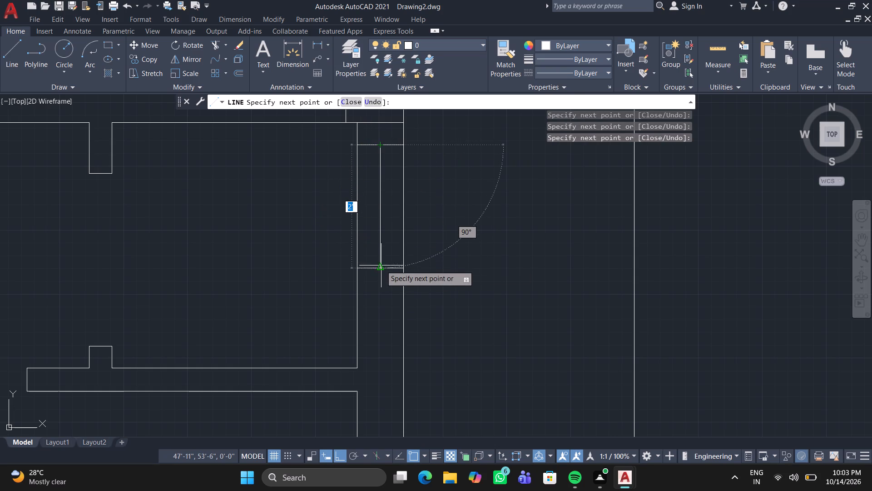
{"action": "left_click", "coordinate": [379, 270]}
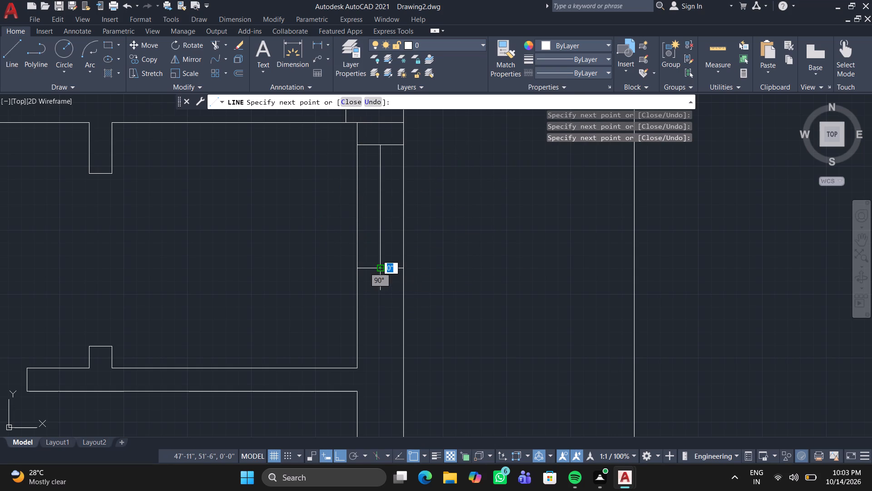
{"action": "key", "text": "Escape"}
Copy the window outline and its centre line about 5'-4" straight down the right outer wall, below the horizontal partition stub.
{"action": "scroll", "coordinate": [373, 328], "scroll_direction": "down", "scroll_amount": 1}
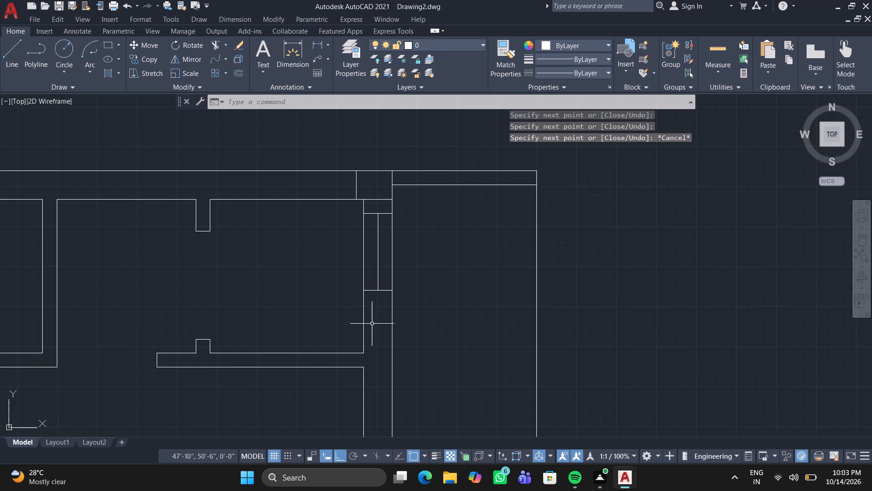
{"action": "middle_click_drag", "start_coordinate": [371, 321], "coordinate": [362, 206]}
{"action": "middle_click_drag", "start_coordinate": [353, 200], "coordinate": [342, 328]}
{"action": "left_click", "coordinate": [334, 226]}
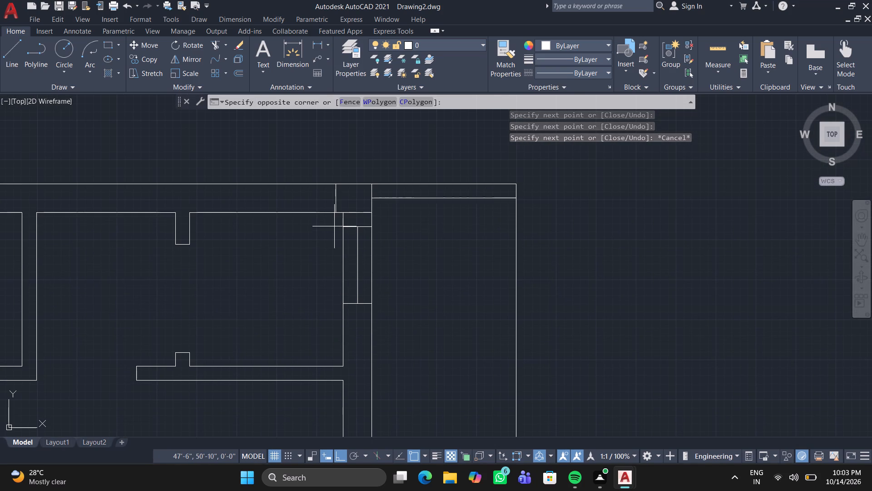
{"action": "left_click", "coordinate": [335, 218]}
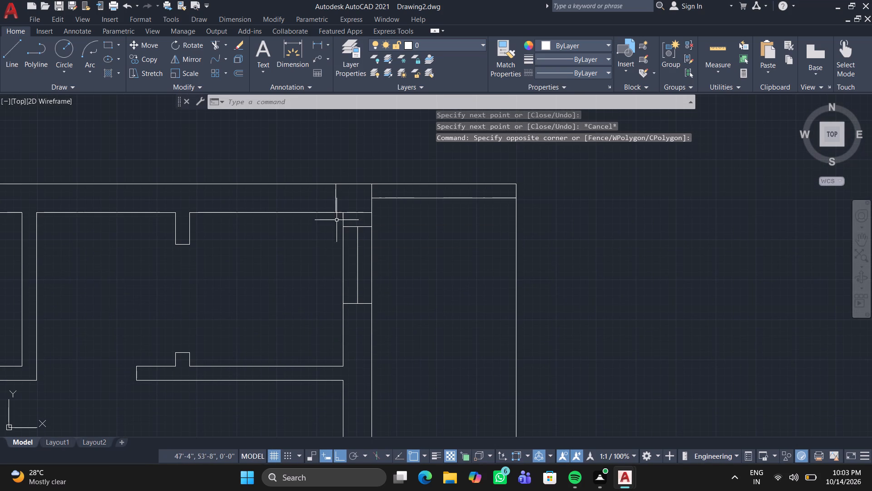
{"action": "left_click", "coordinate": [337, 220]}
{"action": "left_click", "coordinate": [401, 323]}
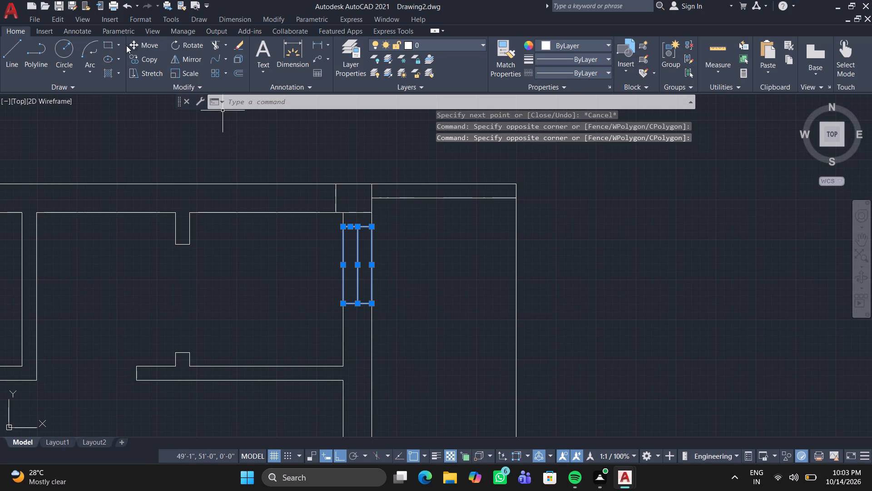
{"action": "left_click", "coordinate": [136, 53]}
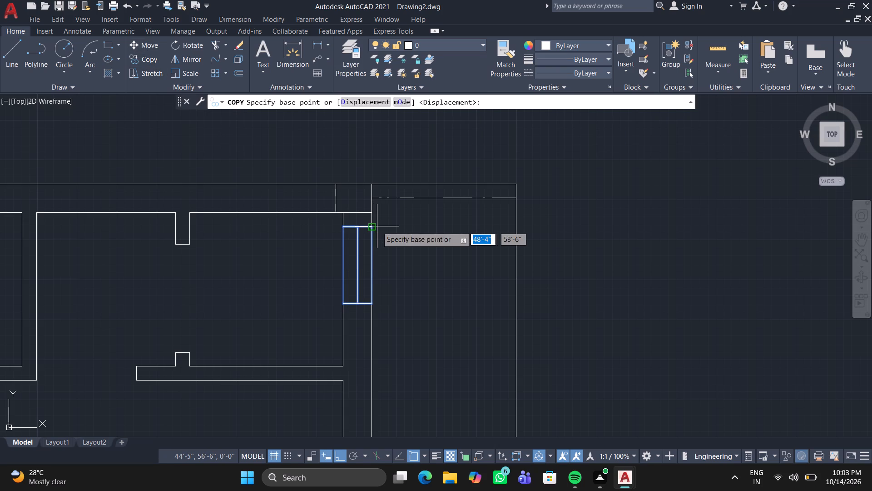
{"action": "left_click", "coordinate": [377, 226]}
{"action": "middle_click_drag", "start_coordinate": [381, 307], "coordinate": [415, 135]}
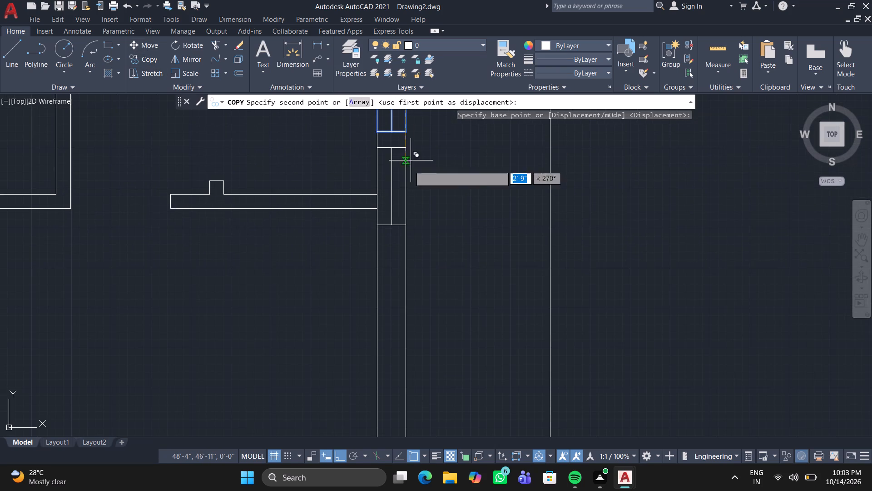
{"action": "left_click", "coordinate": [403, 259]}
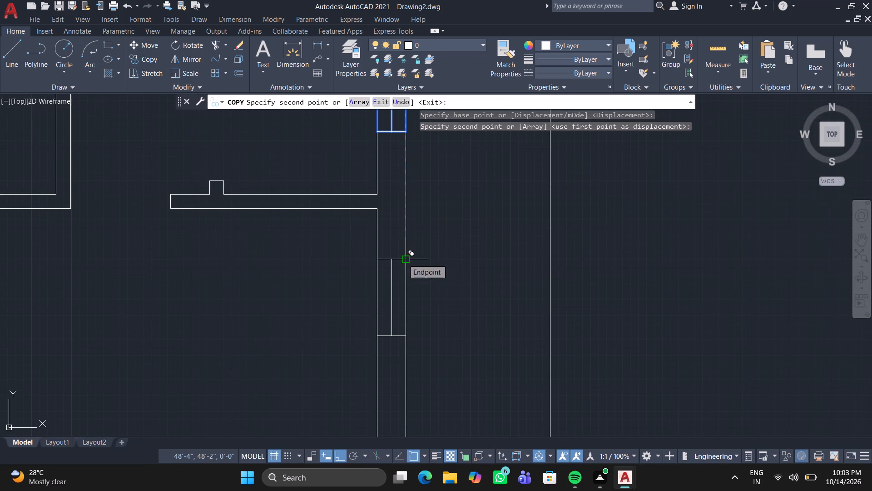
{"action": "key", "text": "Escape"}
{"action": "scroll", "coordinate": [342, 281], "scroll_direction": "down", "scroll_amount": 2}
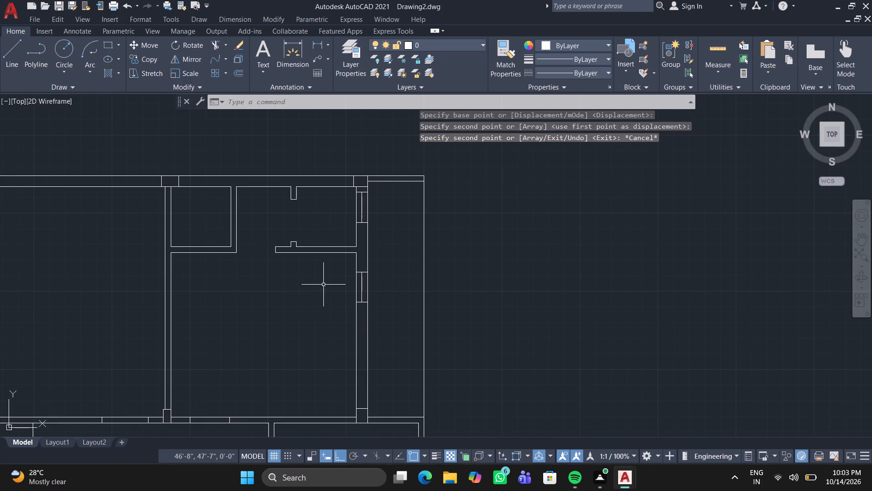
Trim the horizontal partition lines between the paired end marks to open two doorways, one on each side of the small column.
{"action": "middle_click_drag", "start_coordinate": [333, 255], "coordinate": [381, 167]}
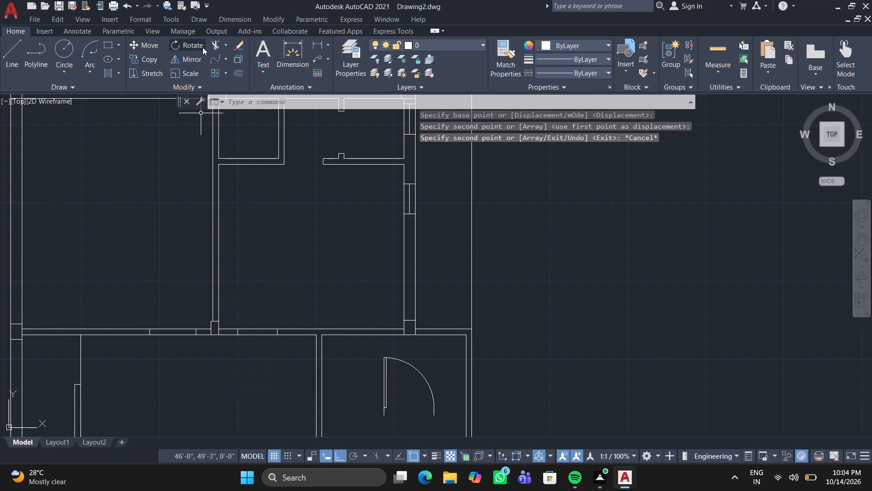
{"action": "left_click", "coordinate": [216, 43]}
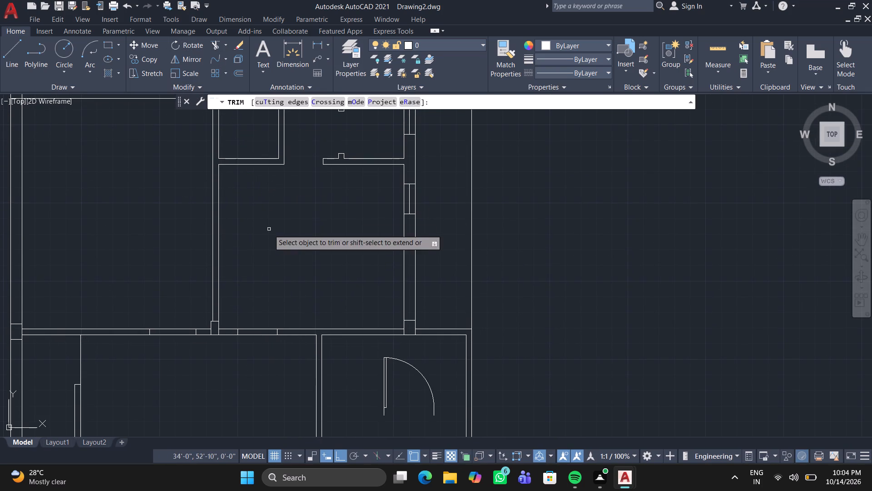
{"action": "left_click_drag", "start_coordinate": [258, 320], "coordinate": [266, 367]}
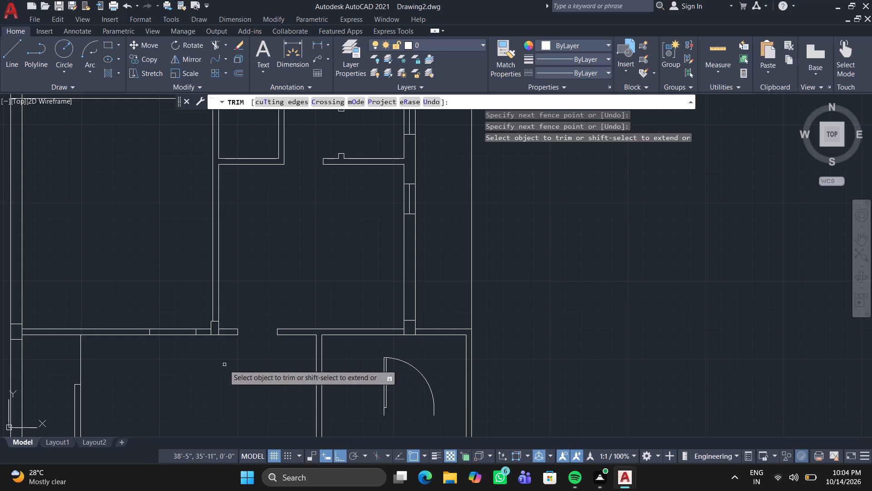
{"action": "left_click_drag", "start_coordinate": [169, 316], "coordinate": [175, 365]}
{"action": "key", "text": "Escape"}
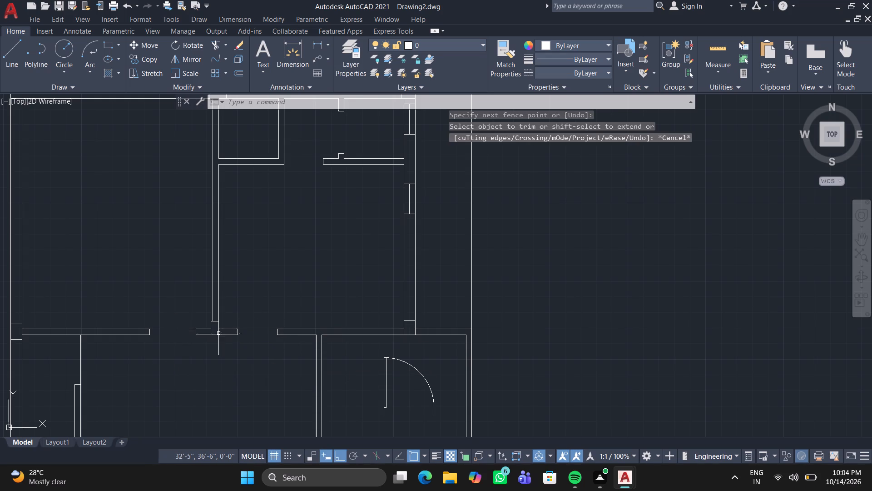
Shift the partition's end line at the right-hand doorway about 2" to the right and trim the wall stubs beyond it.
{"action": "scroll", "coordinate": [268, 329], "scroll_direction": "up", "scroll_amount": 2}
{"action": "middle_click_drag", "start_coordinate": [269, 333], "coordinate": [177, 254]}
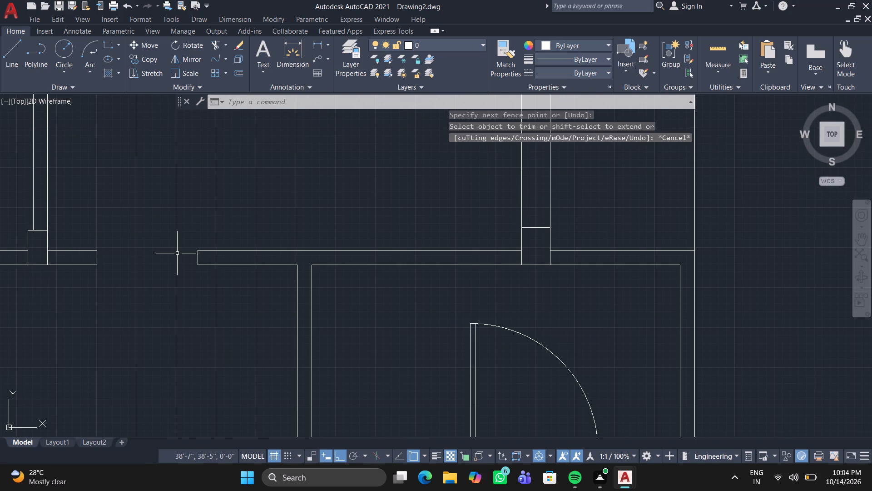
{"action": "scroll", "coordinate": [196, 258], "scroll_direction": "up", "scroll_amount": 3}
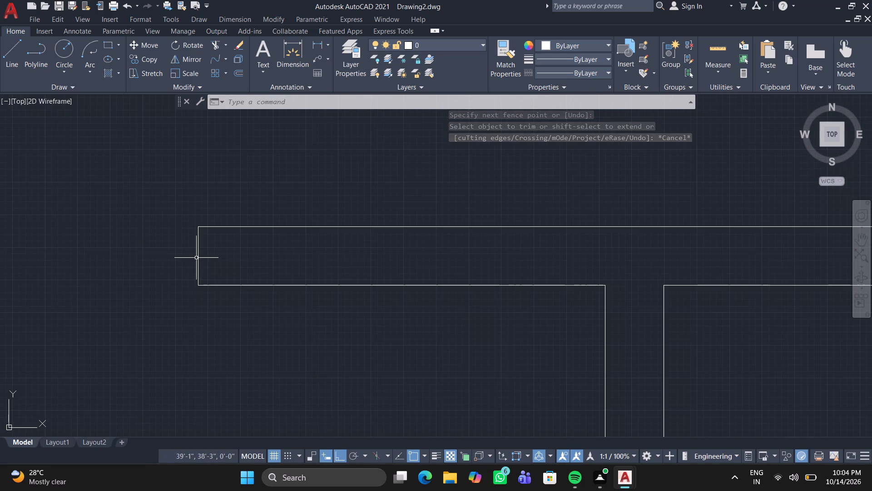
{"action": "left_click", "coordinate": [198, 256]}
{"action": "left_click", "coordinate": [198, 256]}
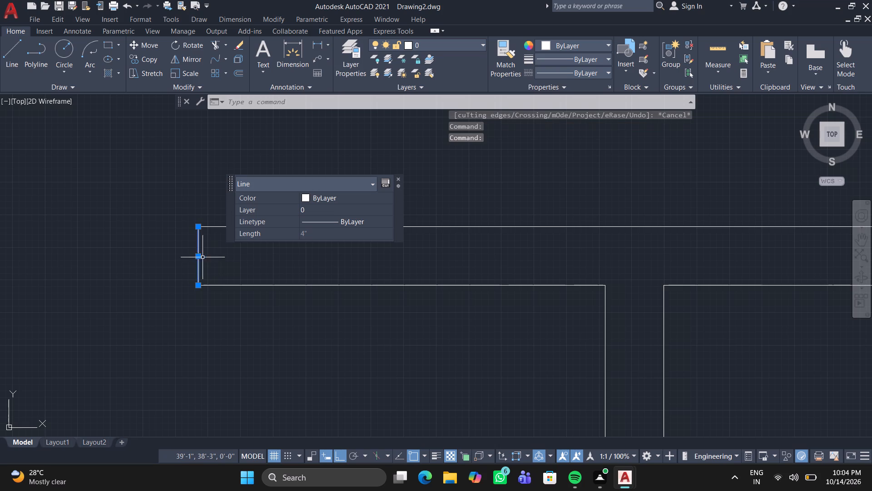
{"action": "left_click", "coordinate": [198, 256]}
{"action": "left_click", "coordinate": [223, 257]}
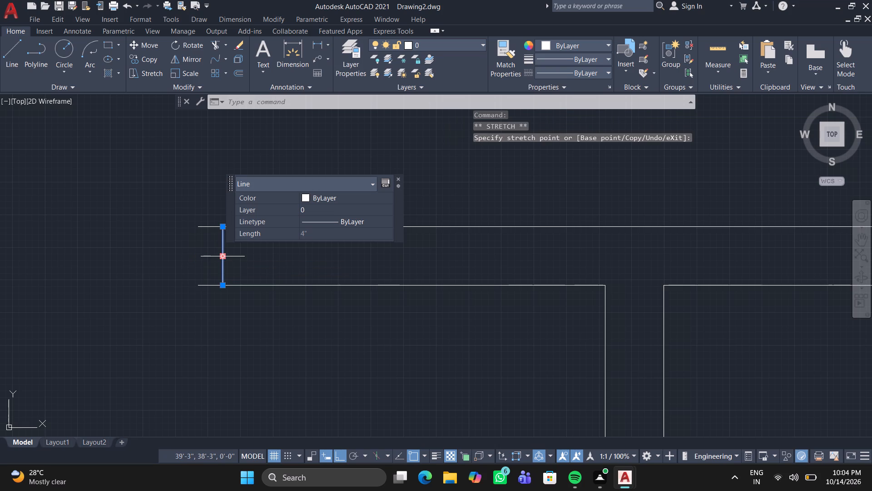
{"action": "key", "text": "Escape"}
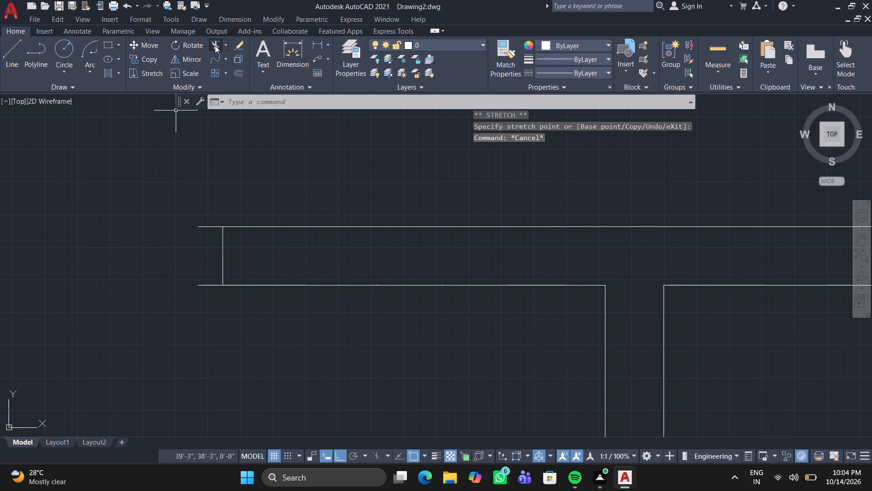
{"action": "left_click", "coordinate": [215, 45]}
{"action": "left_click", "coordinate": [210, 228]}
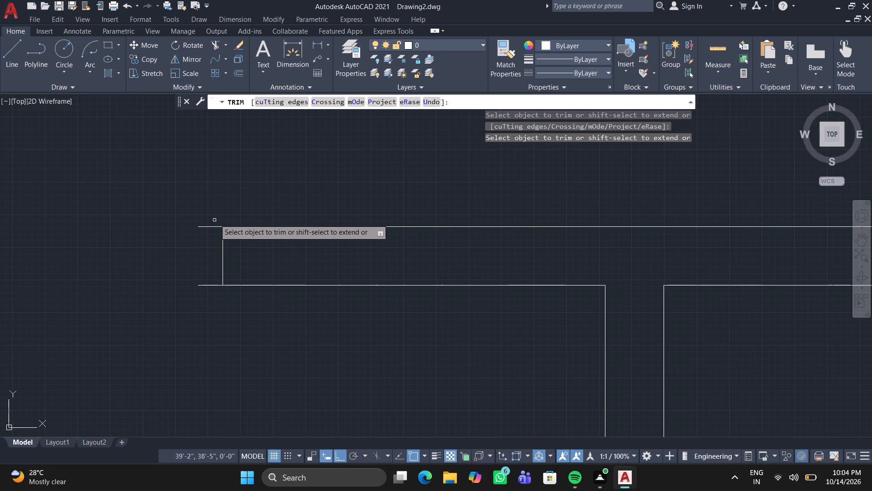
{"action": "left_click_drag", "start_coordinate": [217, 210], "coordinate": [202, 311]}
{"action": "key", "text": "Escape"}
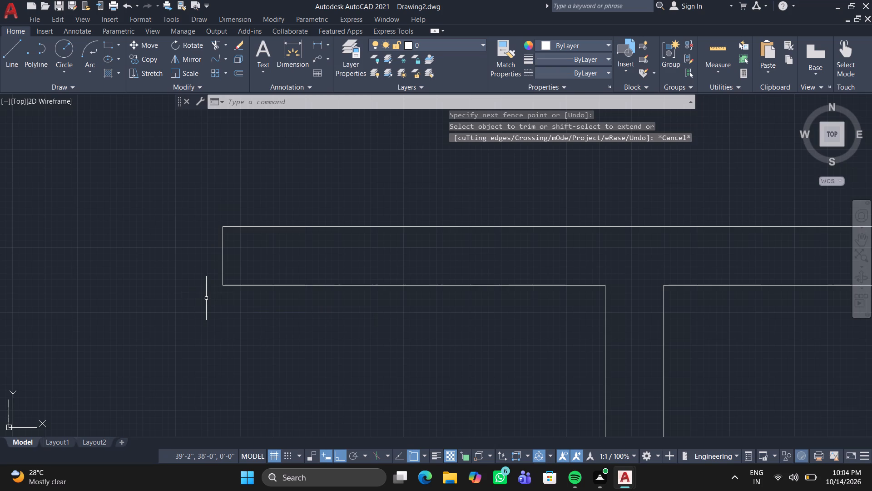
Draw two jamb lines about 3'-2" apart across the left wall of the door-symbol room, joined along the wall faces.
{"action": "scroll", "coordinate": [206, 298], "scroll_direction": "down", "scroll_amount": 3}
{"action": "middle_click_drag", "start_coordinate": [207, 298], "coordinate": [198, 118]}
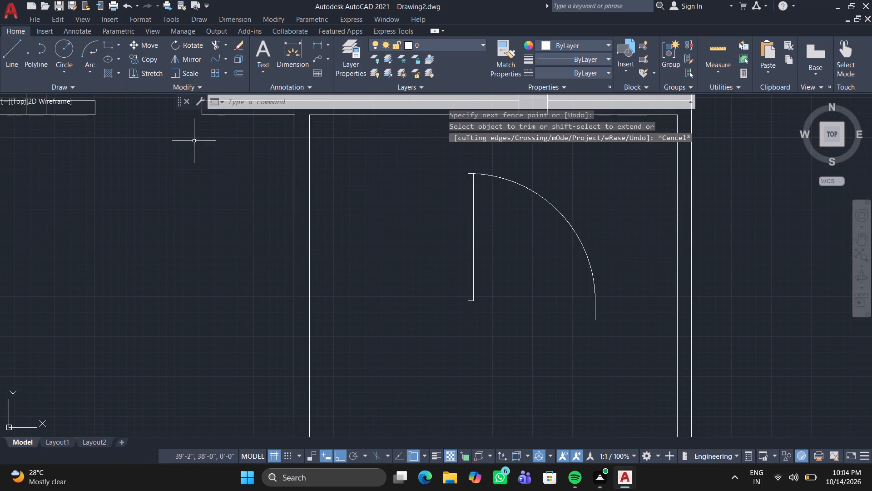
{"action": "scroll", "coordinate": [188, 157], "scroll_direction": "down", "scroll_amount": 1}
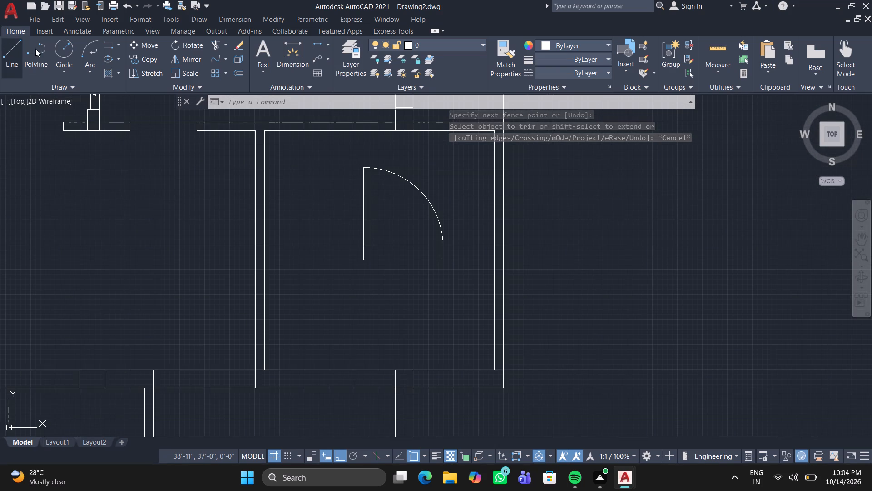
{"action": "left_click", "coordinate": [10, 47]}
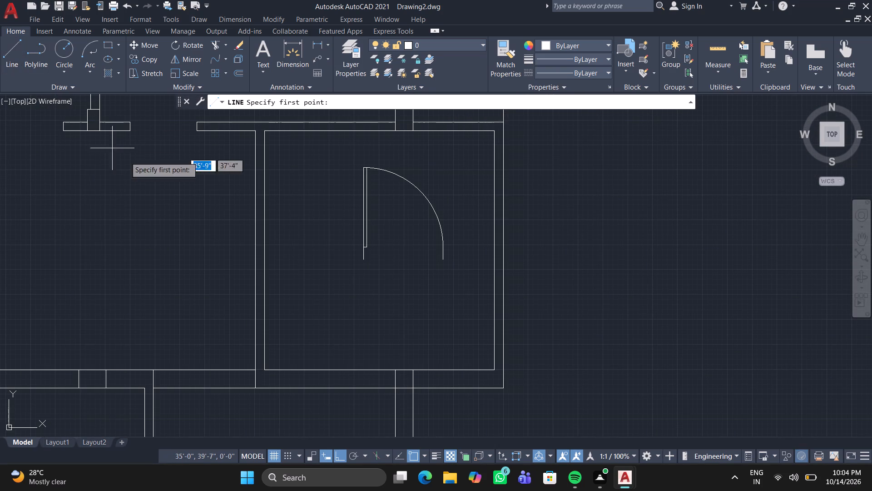
{"action": "left_click", "coordinate": [257, 317]}
{"action": "left_click", "coordinate": [268, 318]}
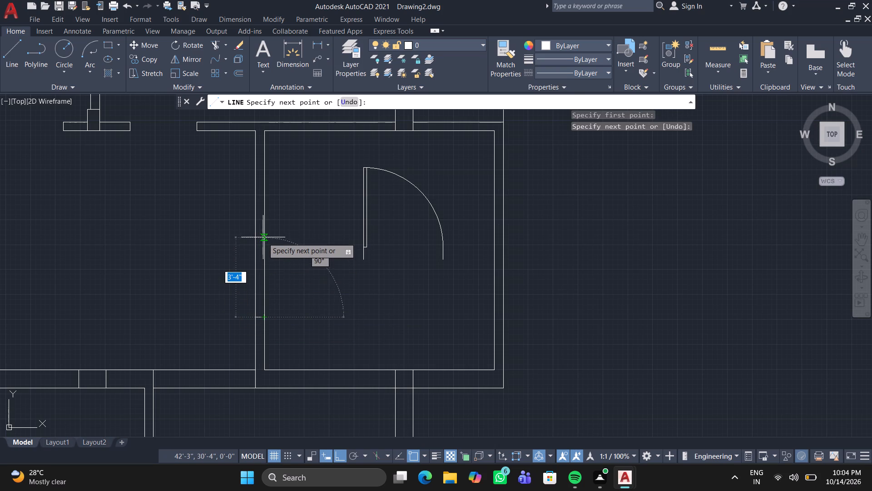
{"action": "left_click", "coordinate": [264, 246]}
{"action": "left_click", "coordinate": [264, 240]}
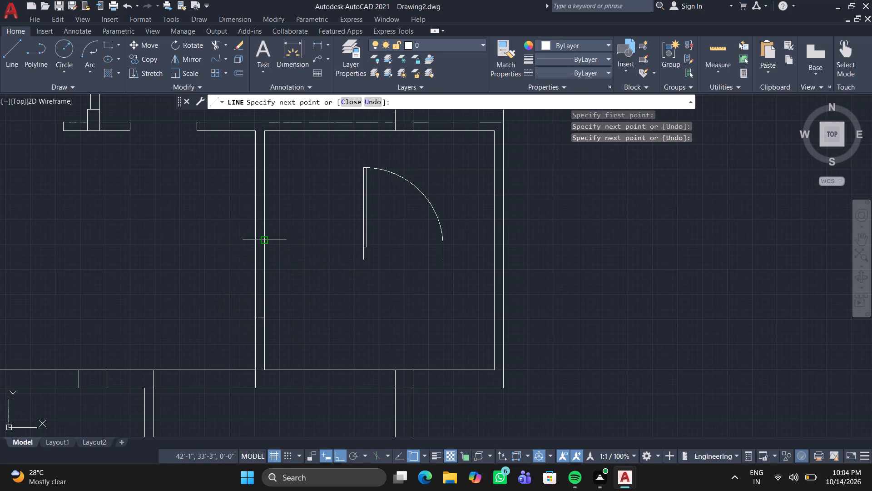
{"action": "left_click", "coordinate": [256, 240]}
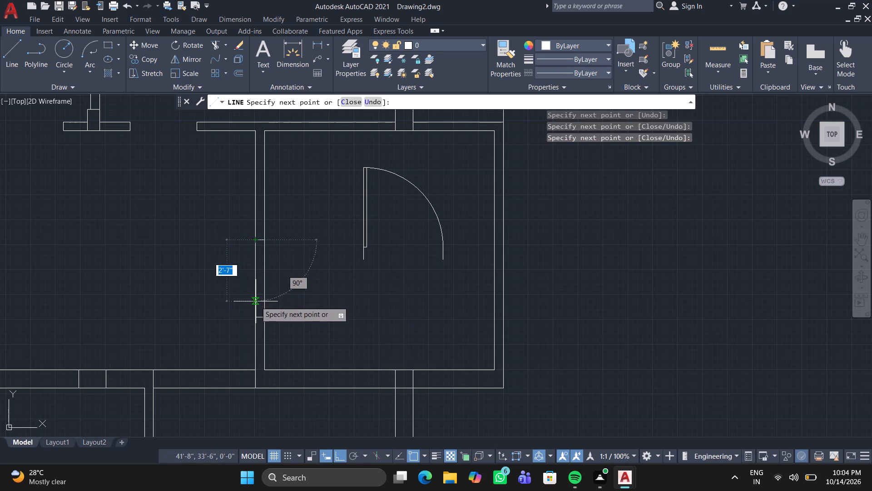
{"action": "left_click", "coordinate": [256, 316]}
{"action": "key", "text": "Escape"}
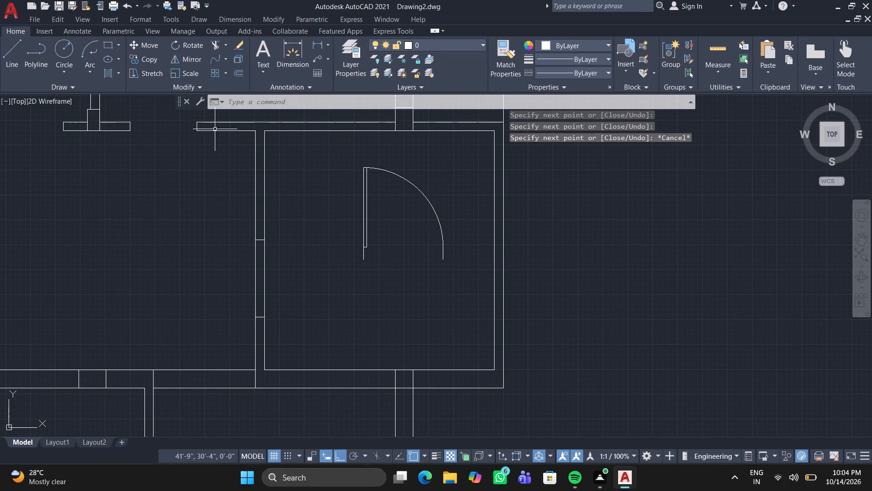
Trim both left wall lines of the door-symbol room between the jamb lines to open a doorway, including the leftover piece.
{"action": "left_click", "coordinate": [215, 43]}
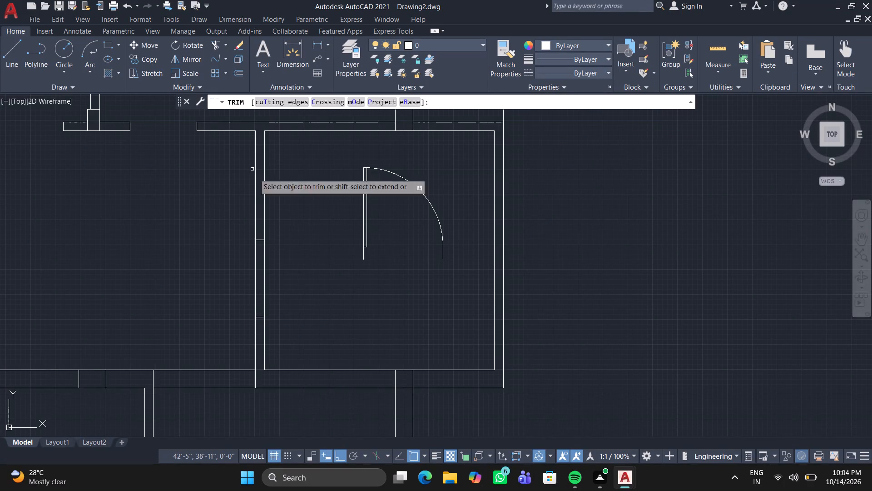
{"action": "left_click_drag", "start_coordinate": [278, 266], "coordinate": [231, 267]}
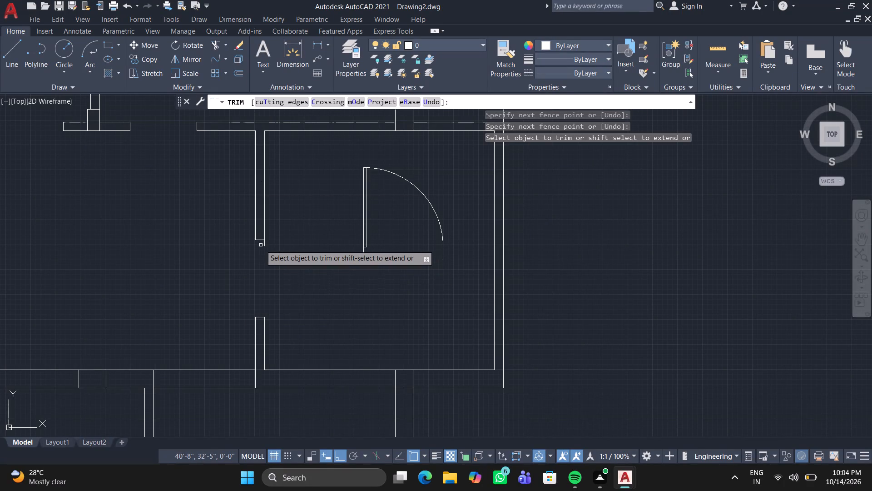
{"action": "scroll", "coordinate": [261, 245], "scroll_direction": "up", "scroll_amount": 3}
{"action": "left_click", "coordinate": [263, 240]}
{"action": "left_click", "coordinate": [322, 233]}
{"action": "key", "text": "Escape"}
{"action": "scroll", "coordinate": [327, 241], "scroll_direction": "down", "scroll_amount": 4}
{"action": "middle_click_drag", "start_coordinate": [318, 232], "coordinate": [296, 163]}
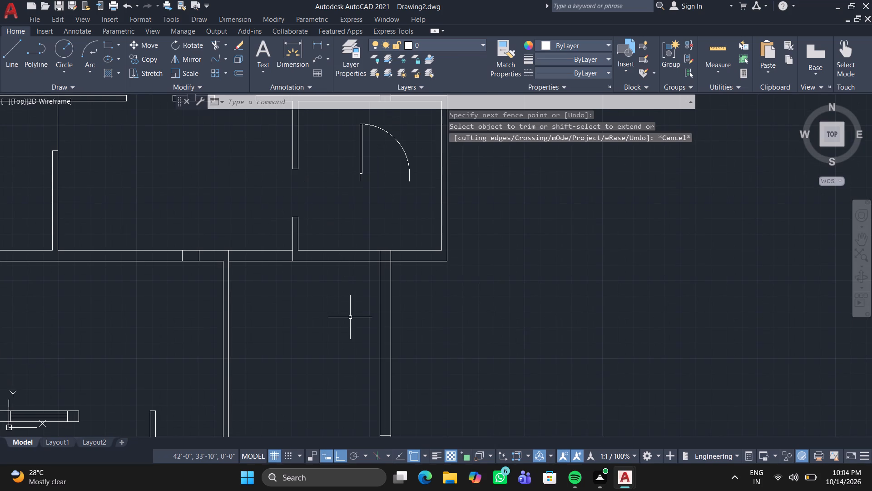
Draw a window outline about 4'-6" long across the right wall of the door-symbol room.
{"action": "middle_click_drag", "start_coordinate": [351, 293], "coordinate": [179, 425]}
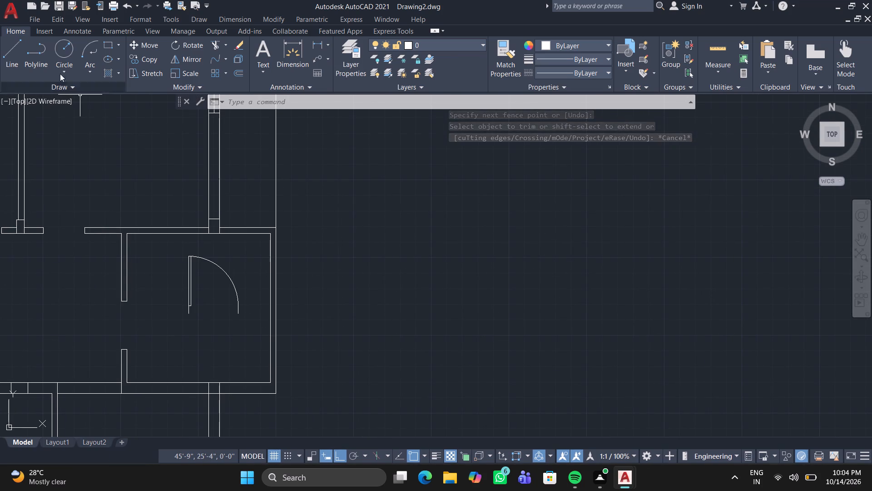
{"action": "left_click", "coordinate": [14, 43]}
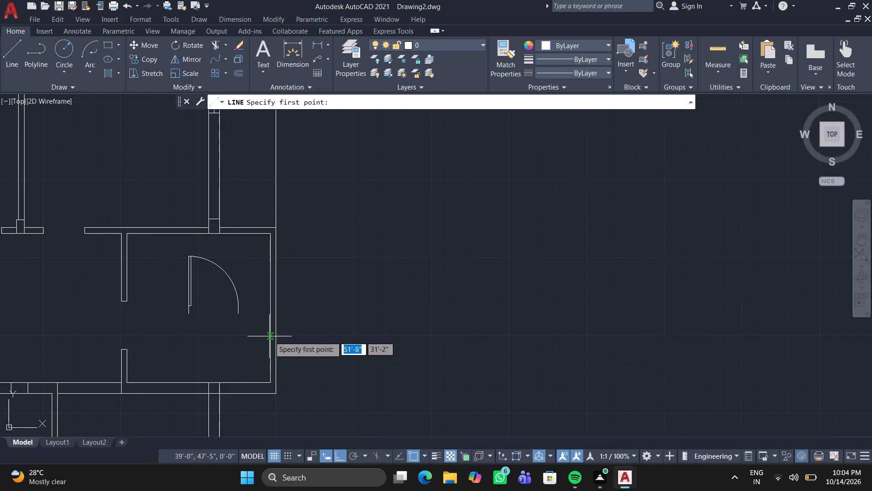
{"action": "scroll", "coordinate": [269, 336], "scroll_direction": "up", "scroll_amount": 2}
{"action": "left_click", "coordinate": [270, 336]}
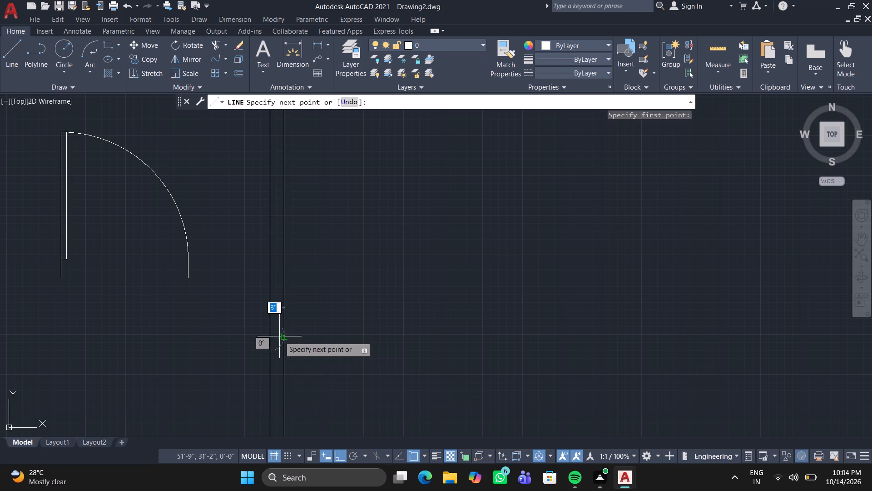
{"action": "left_click", "coordinate": [287, 335]}
{"action": "scroll", "coordinate": [281, 198], "scroll_direction": "down", "scroll_amount": 2}
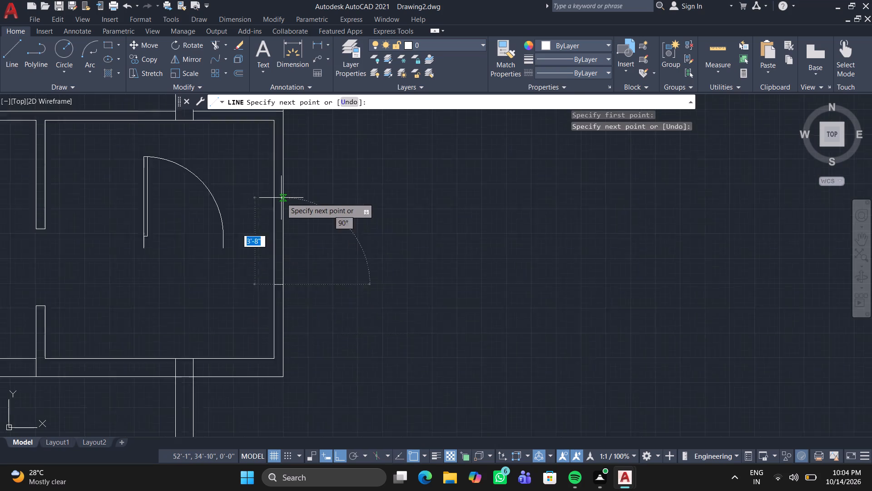
{"action": "scroll", "coordinate": [281, 196], "scroll_direction": "up", "scroll_amount": 2}
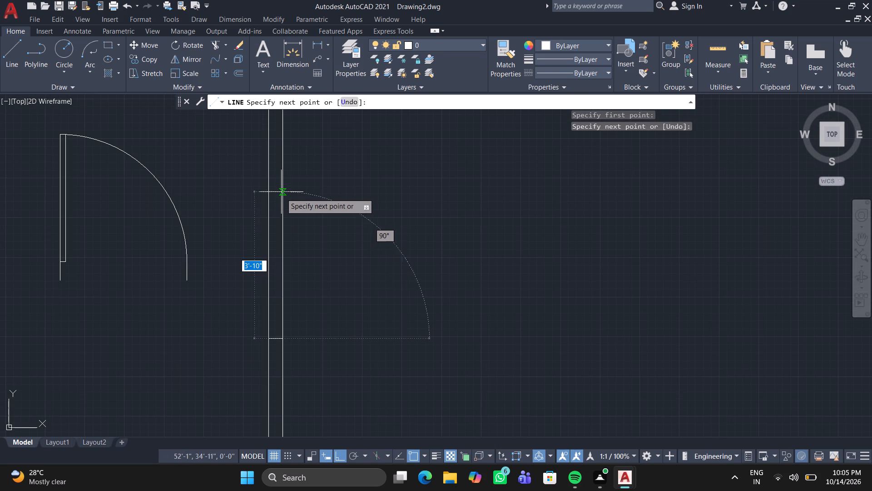
{"action": "left_click", "coordinate": [282, 168]}
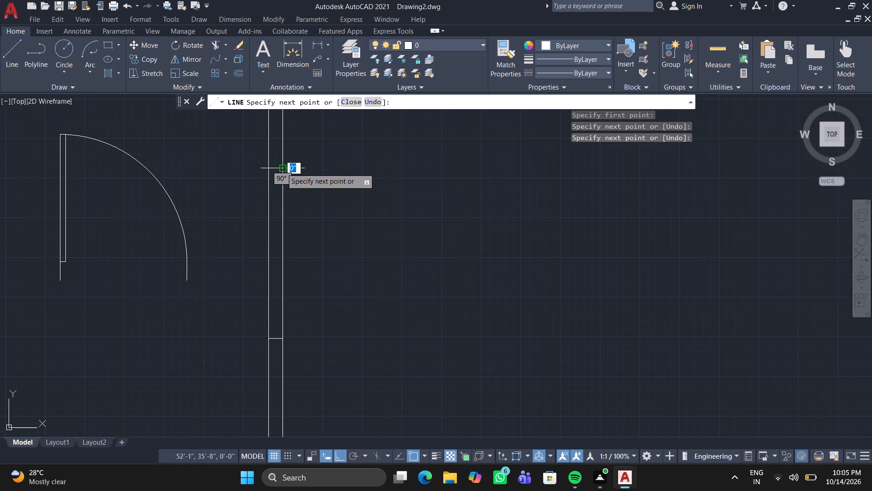
{"action": "left_click", "coordinate": [272, 169]}
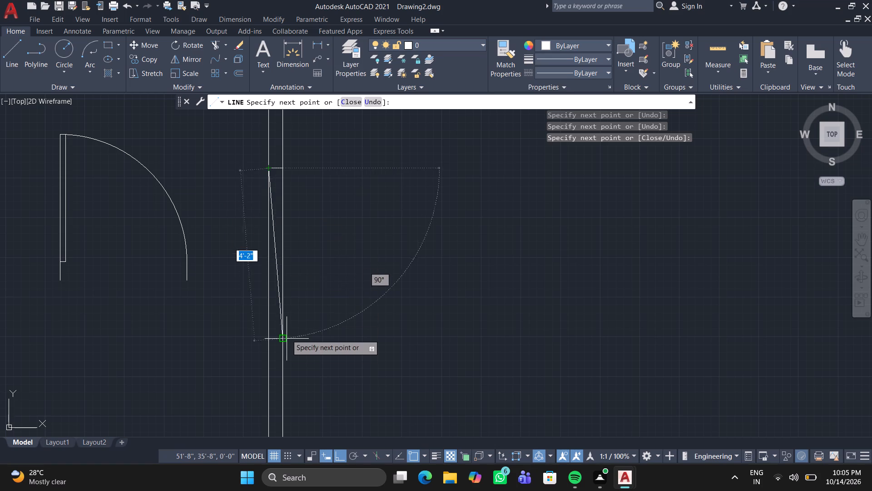
{"action": "left_click", "coordinate": [270, 338]}
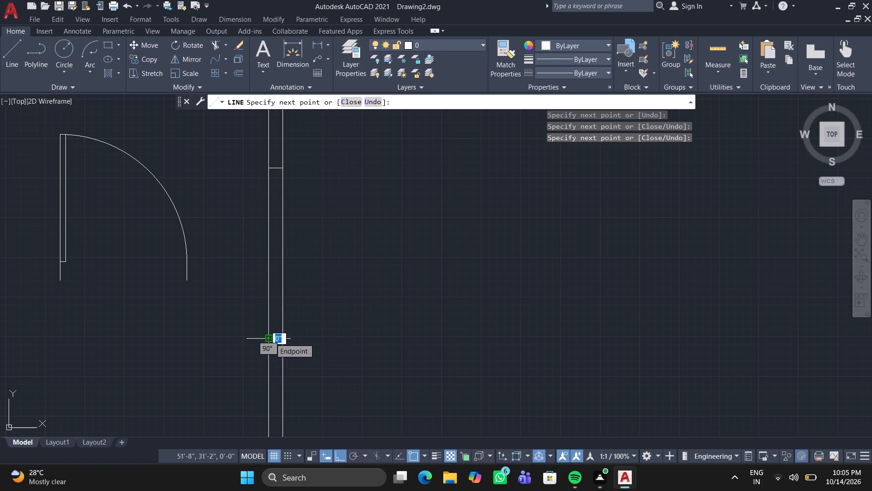
{"action": "key", "text": "Escape"}
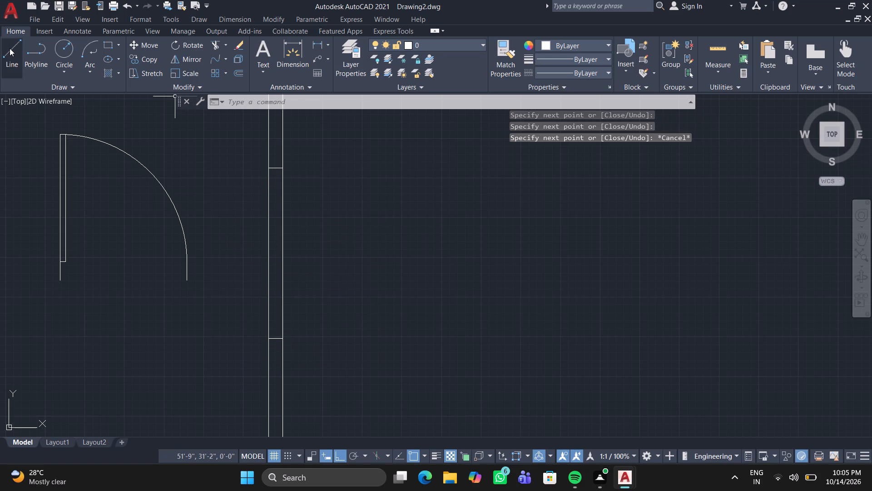
Draw two parallel pane lines about 4'-6" long inside the window outline in the door-symbol room's right wall, joined along its upper end.
{"action": "left_click", "coordinate": [10, 48]}
{"action": "scroll", "coordinate": [269, 343], "scroll_direction": "up", "scroll_amount": 4}
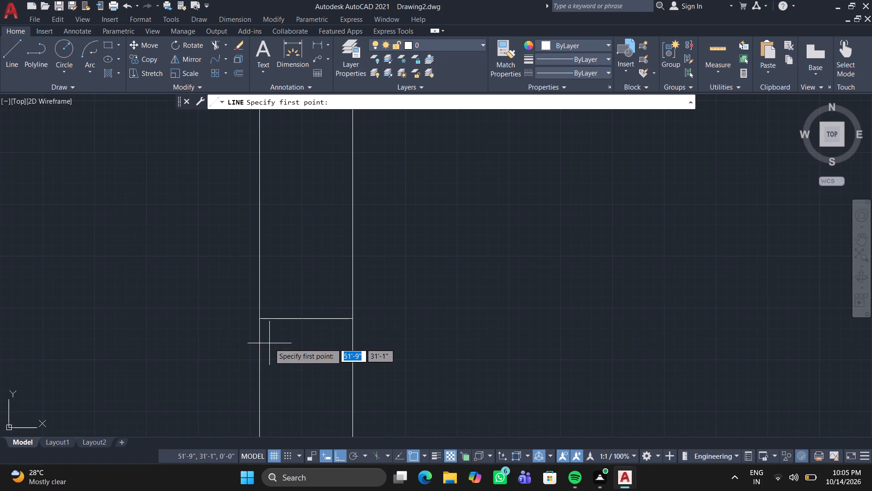
{"action": "left_click", "coordinate": [283, 316]}
{"action": "scroll", "coordinate": [298, 193], "scroll_direction": "down", "scroll_amount": 1}
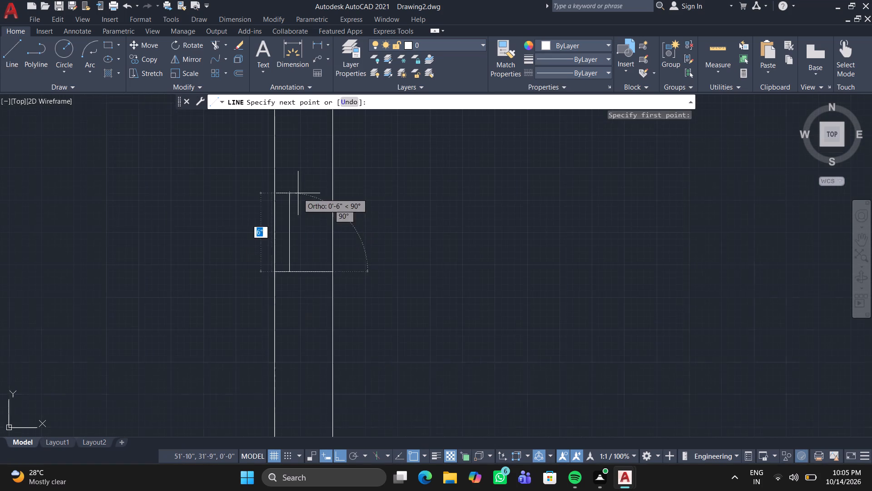
{"action": "middle_click_drag", "start_coordinate": [298, 210], "coordinate": [298, 357]}
{"action": "scroll", "coordinate": [300, 177], "scroll_direction": "down", "scroll_amount": 3}
{"action": "middle_click_drag", "start_coordinate": [296, 140], "coordinate": [290, 234]}
{"action": "scroll", "coordinate": [294, 210], "scroll_direction": "up", "scroll_amount": 1}
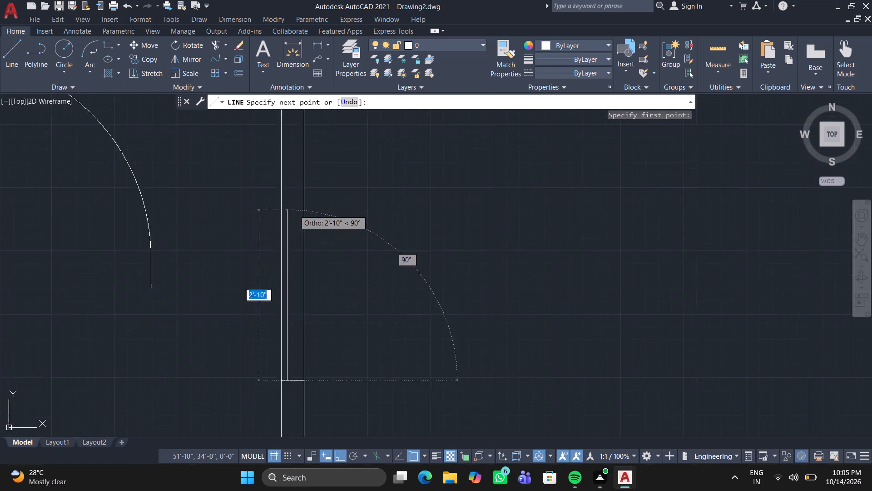
{"action": "scroll", "coordinate": [294, 207], "scroll_direction": "up", "scroll_amount": 2}
{"action": "scroll", "coordinate": [289, 206], "scroll_direction": "down", "scroll_amount": 1}
{"action": "middle_click_drag", "start_coordinate": [288, 214], "coordinate": [291, 294]}
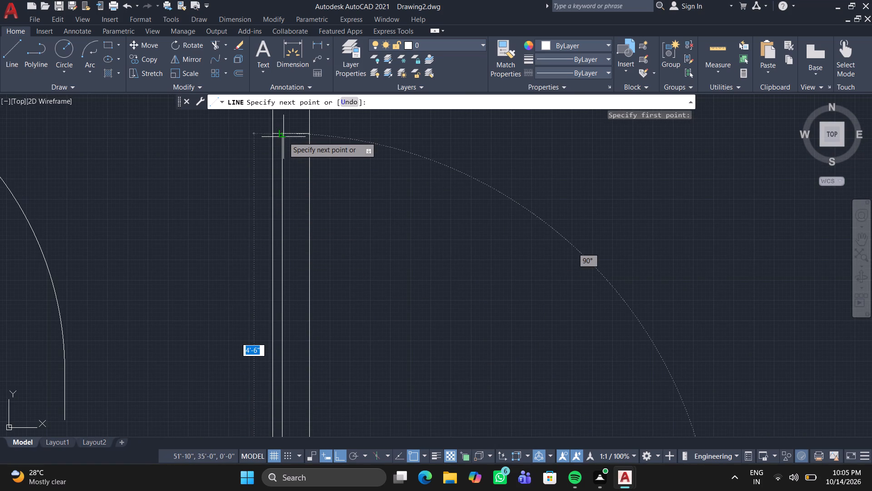
{"action": "left_click", "coordinate": [283, 137]}
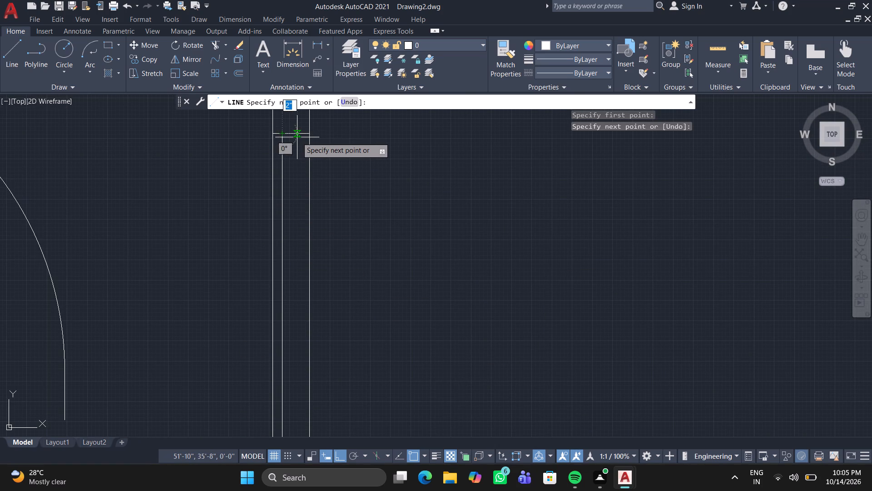
{"action": "left_click", "coordinate": [297, 137]}
{"action": "scroll", "coordinate": [291, 334], "scroll_direction": "down", "scroll_amount": 2}
{"action": "middle_click_drag", "start_coordinate": [289, 331], "coordinate": [288, 220]}
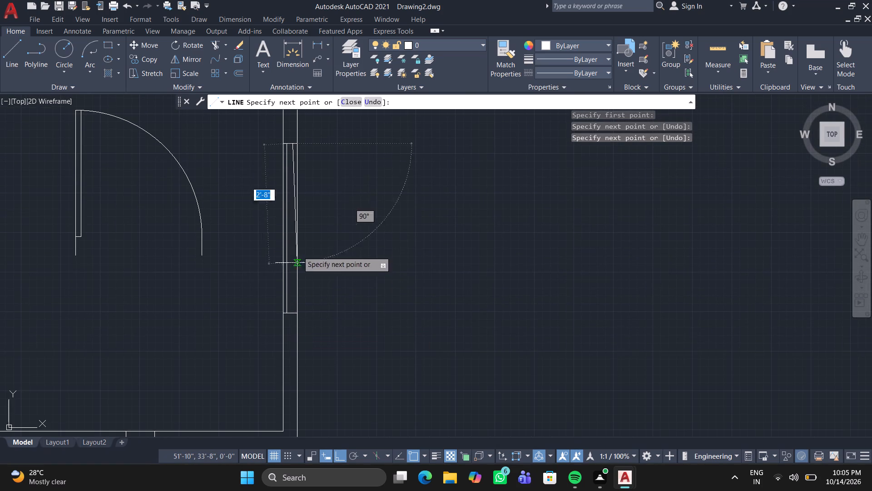
{"action": "scroll", "coordinate": [292, 312], "scroll_direction": "up", "scroll_amount": 4}
{"action": "left_click", "coordinate": [288, 331]}
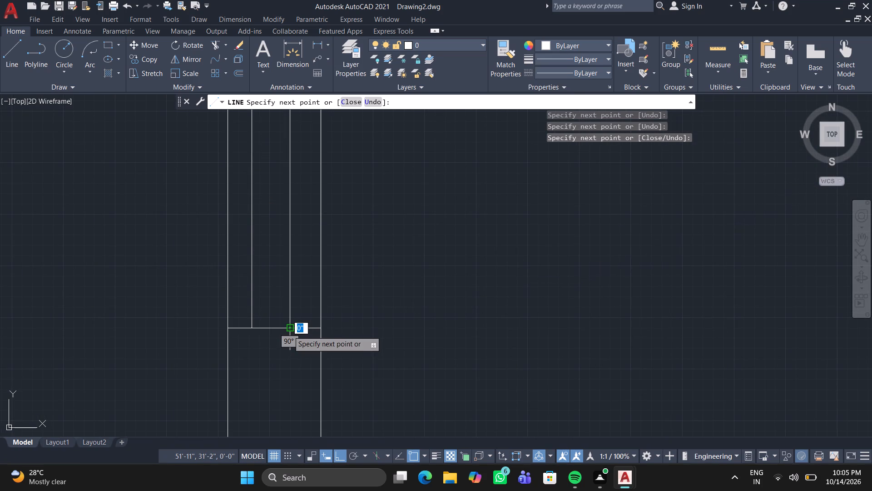
{"action": "key", "text": "Escape"}
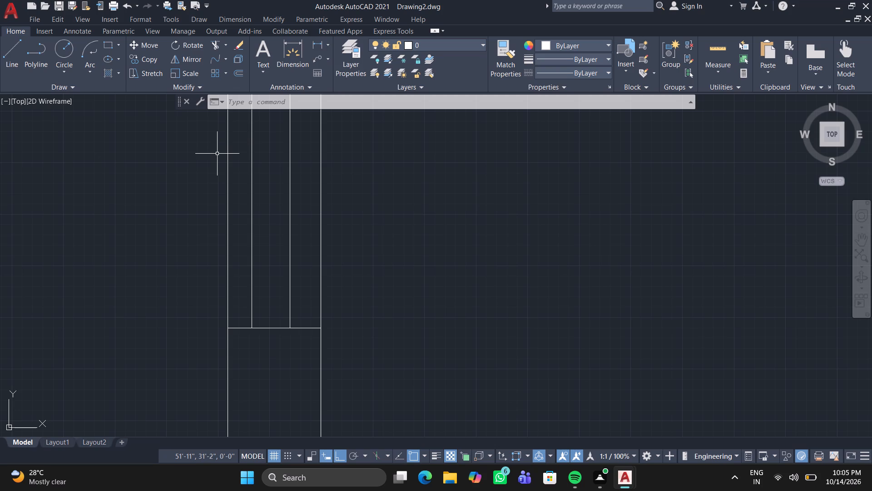
Trim the inner and outer wall lines beside the pane lines in the door-symbol room's right wall.
{"action": "scroll", "coordinate": [226, 179], "scroll_direction": "down", "scroll_amount": 3}
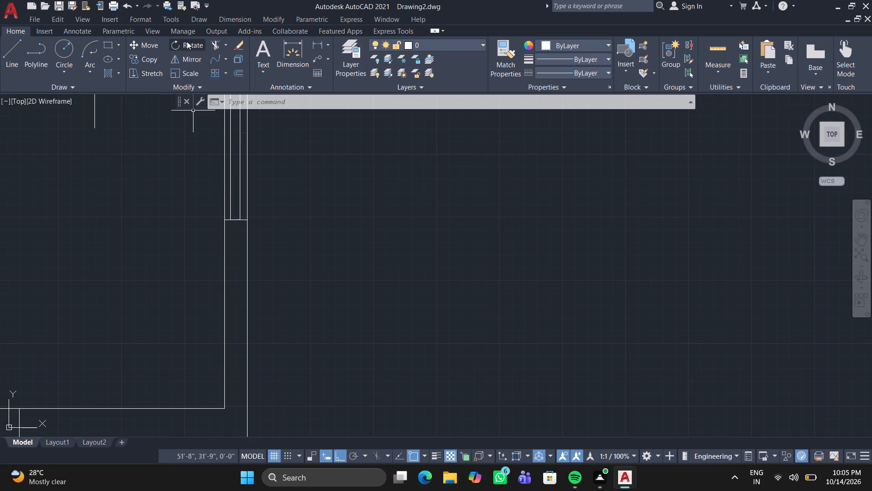
{"action": "left_click", "coordinate": [216, 45]}
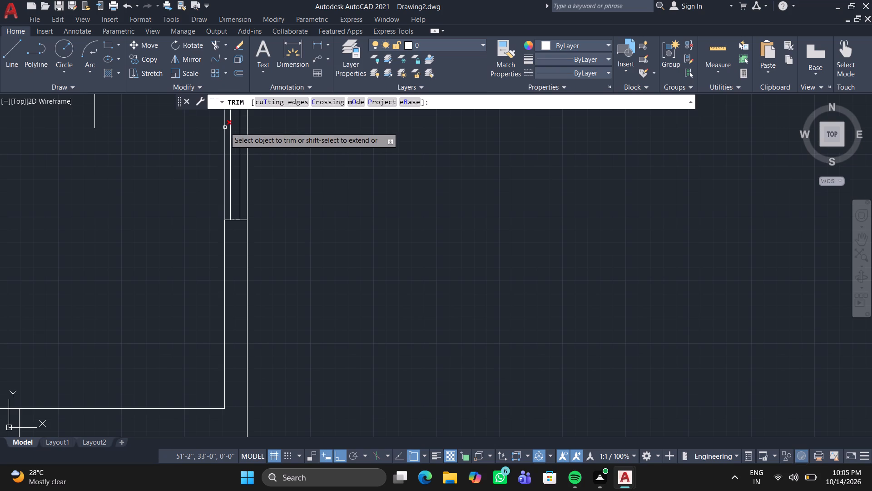
{"action": "left_click", "coordinate": [225, 128]}
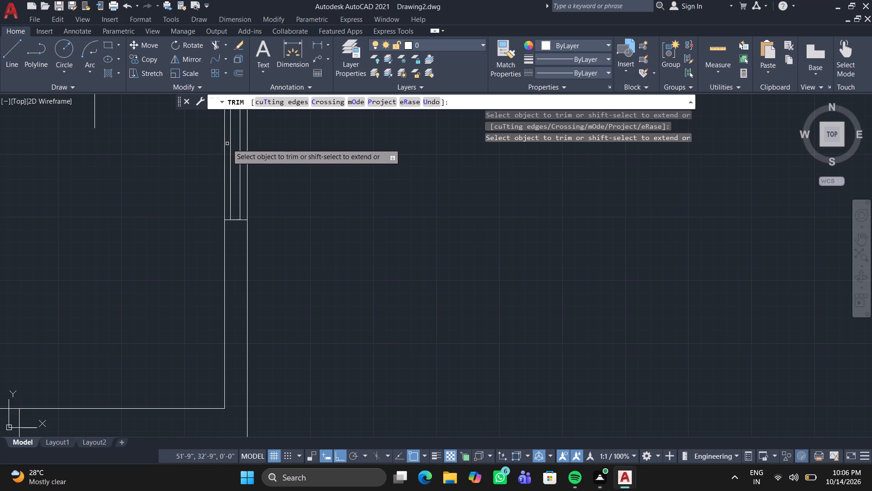
{"action": "left_click", "coordinate": [228, 144]}
{"action": "left_click", "coordinate": [196, 145]}
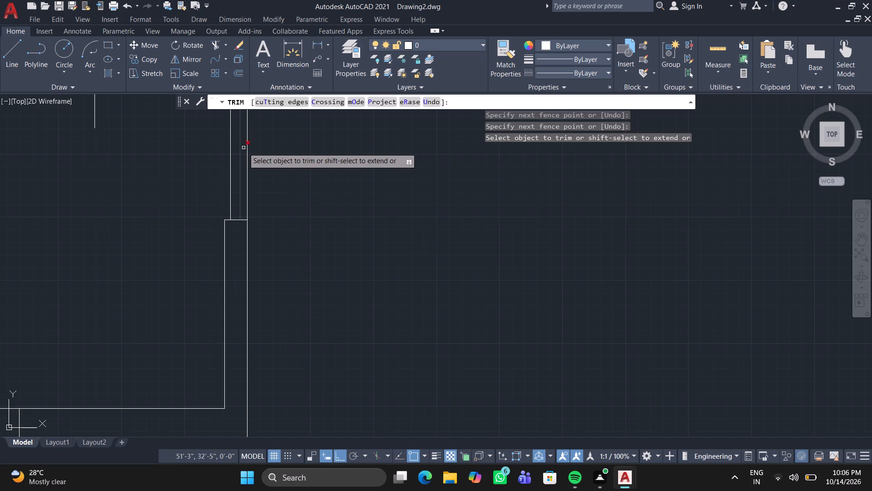
{"action": "left_click", "coordinate": [245, 148]}
{"action": "left_click", "coordinate": [358, 163]}
{"action": "key", "text": "Escape"}
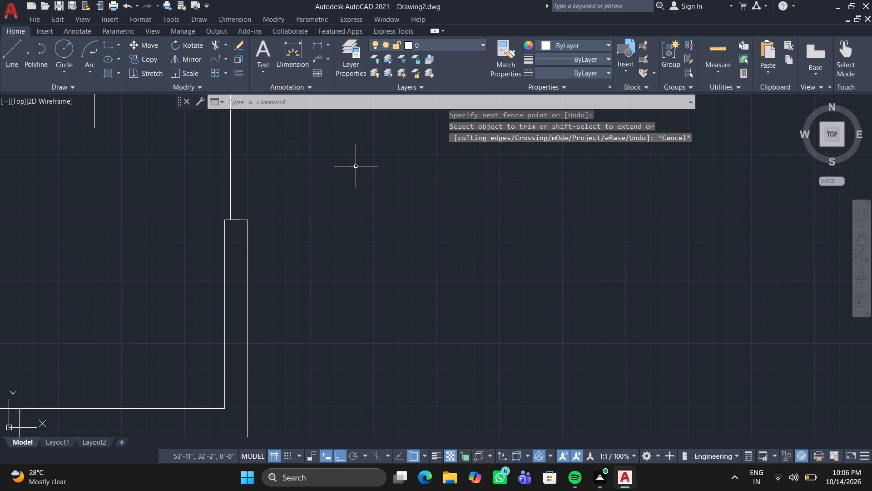
Redraw the inner and outer wall lines, about 2'-5" long, from the door-symbol room's upper wall down to the window's upper end.
{"action": "scroll", "coordinate": [356, 172], "scroll_direction": "down", "scroll_amount": 3}
{"action": "middle_click_drag", "start_coordinate": [362, 191], "coordinate": [362, 191]}
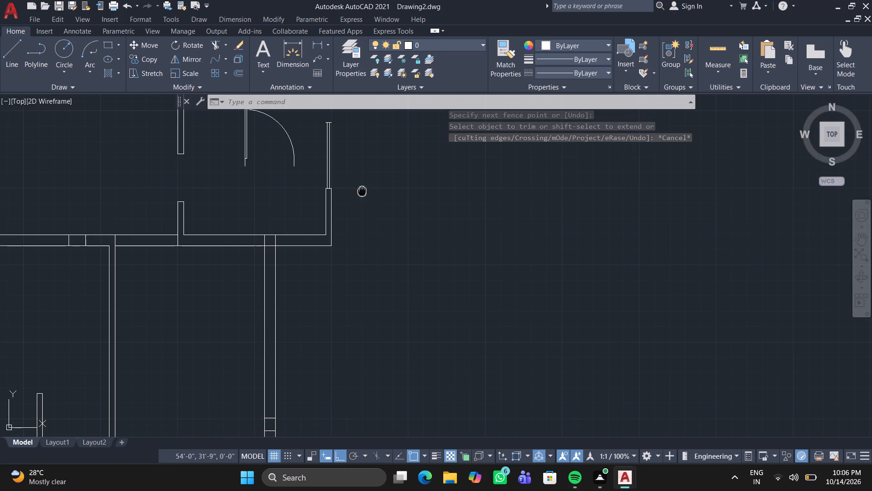
{"action": "middle_click_drag", "start_coordinate": [362, 191], "coordinate": [347, 310]}
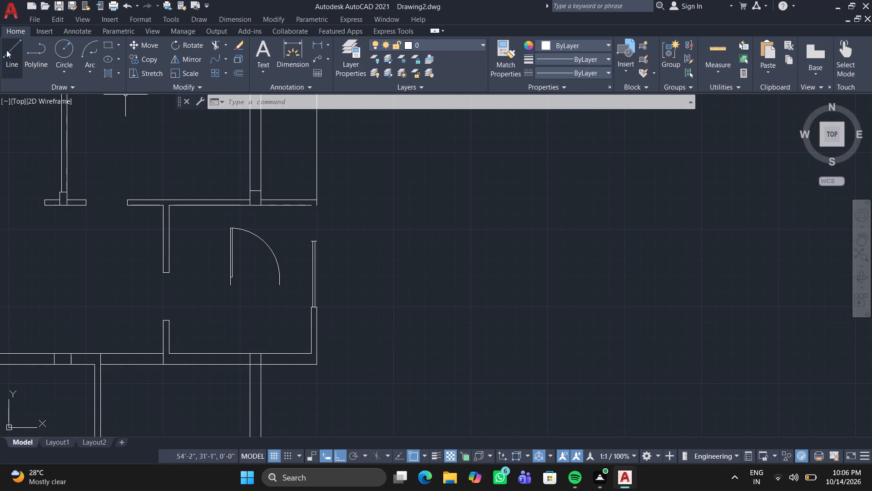
{"action": "left_click", "coordinate": [6, 50]}
{"action": "scroll", "coordinate": [305, 205], "scroll_direction": "up", "scroll_amount": 2}
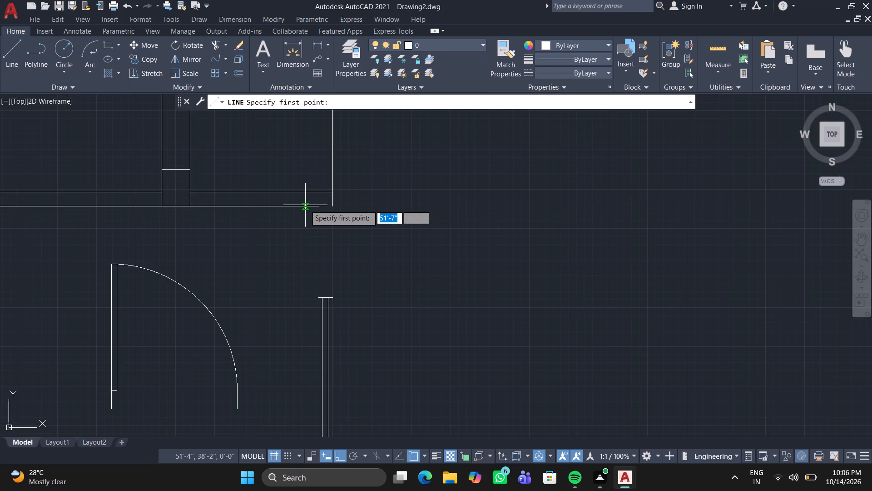
{"action": "left_click", "coordinate": [317, 208]}
{"action": "scroll", "coordinate": [318, 298], "scroll_direction": "up", "scroll_amount": 1}
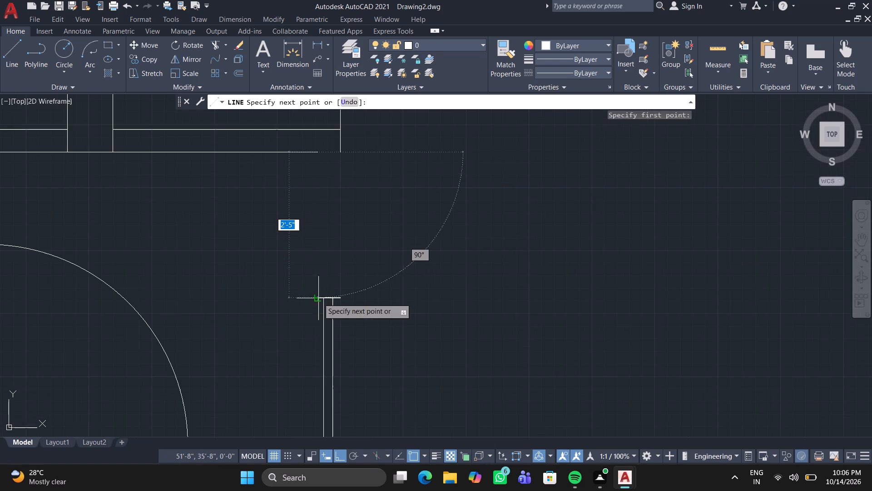
{"action": "left_click", "coordinate": [318, 299]}
{"action": "key", "text": "Escape"}
{"action": "key", "text": "Escape"}
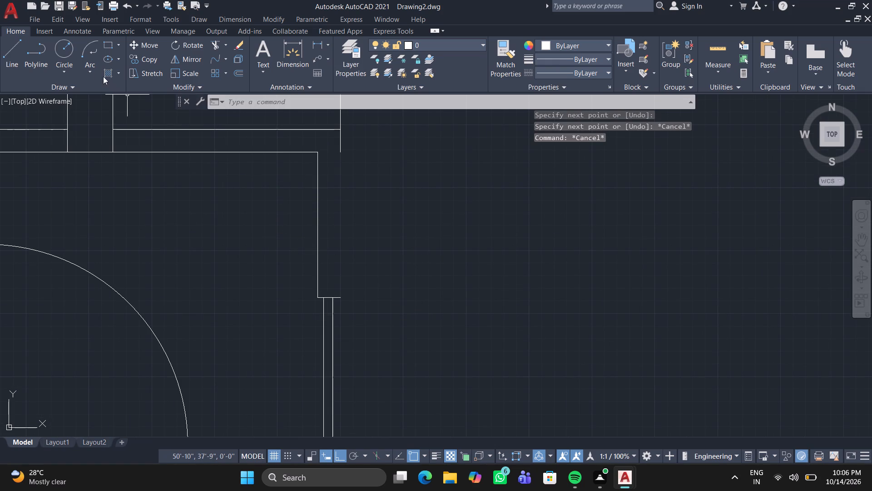
{"action": "key", "text": "l"}
{"action": "key", "text": "Return"}
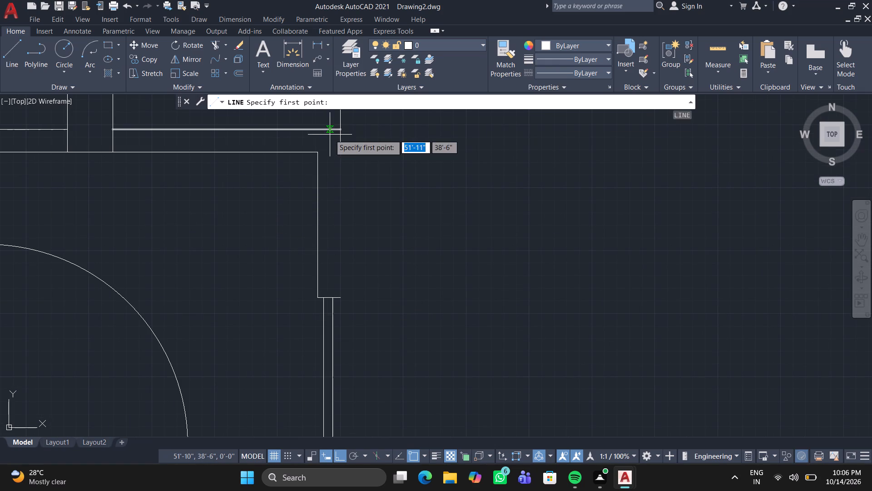
{"action": "left_click", "coordinate": [342, 152]}
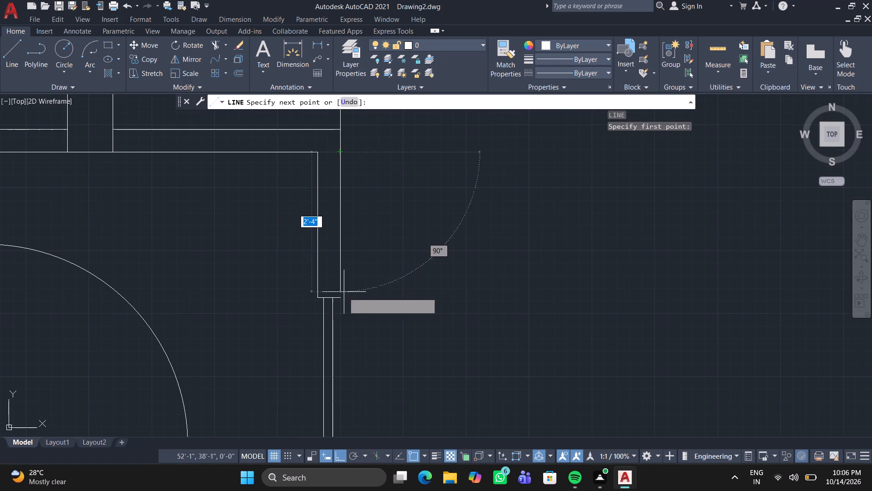
{"action": "left_click", "coordinate": [340, 299]}
{"action": "key", "text": "Escape"}
Trim both horizontal wall lines between the lower rooms' vertical partition and the door-symbol room's left wall, including the leftover pieces.
{"action": "scroll", "coordinate": [240, 280], "scroll_direction": "down", "scroll_amount": 1}
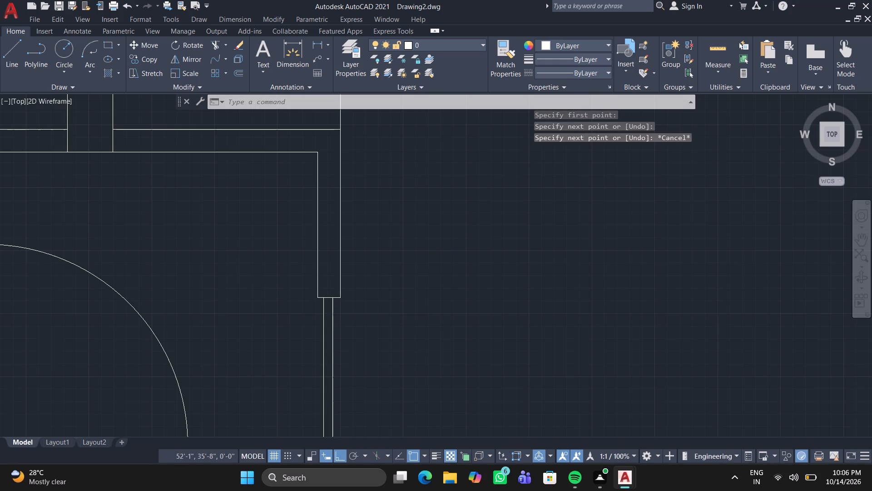
{"action": "middle_click_drag", "start_coordinate": [236, 275], "coordinate": [235, 158]}
{"action": "scroll", "coordinate": [233, 225], "scroll_direction": "down", "scroll_amount": 3}
{"action": "middle_click_drag", "start_coordinate": [234, 288], "coordinate": [233, 288]}
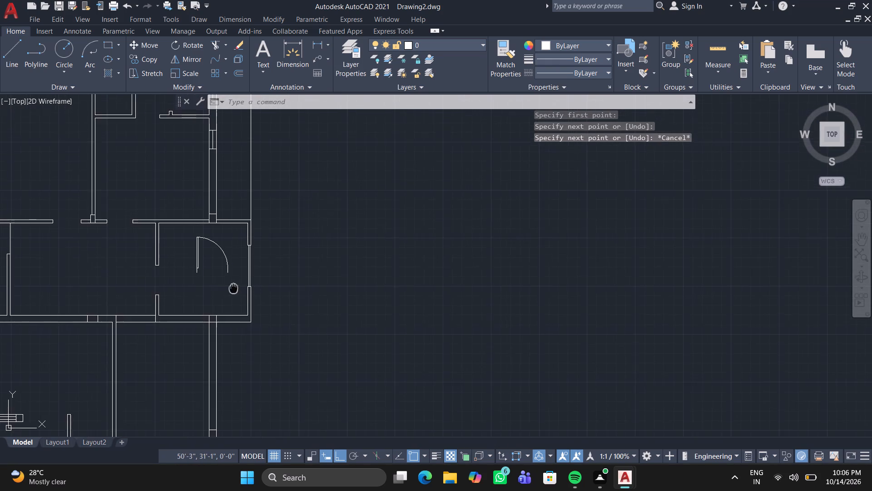
{"action": "middle_click_drag", "start_coordinate": [233, 288], "coordinate": [280, 144]}
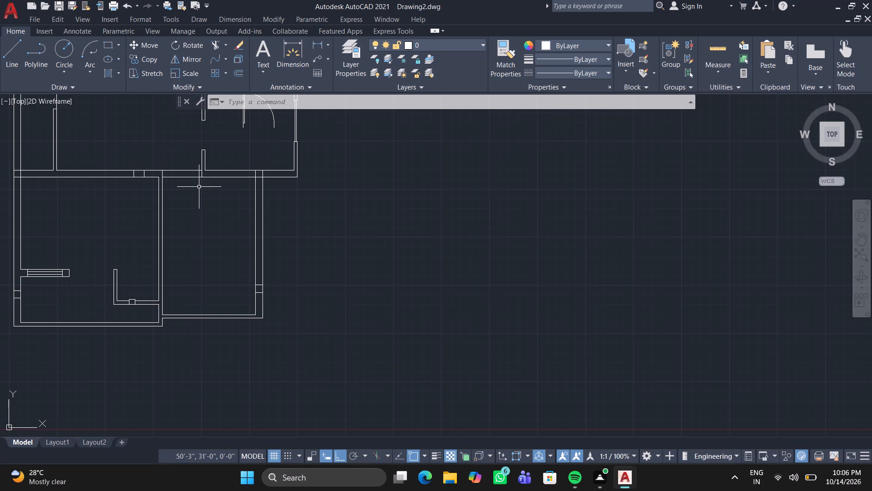
{"action": "left_click", "coordinate": [215, 43]}
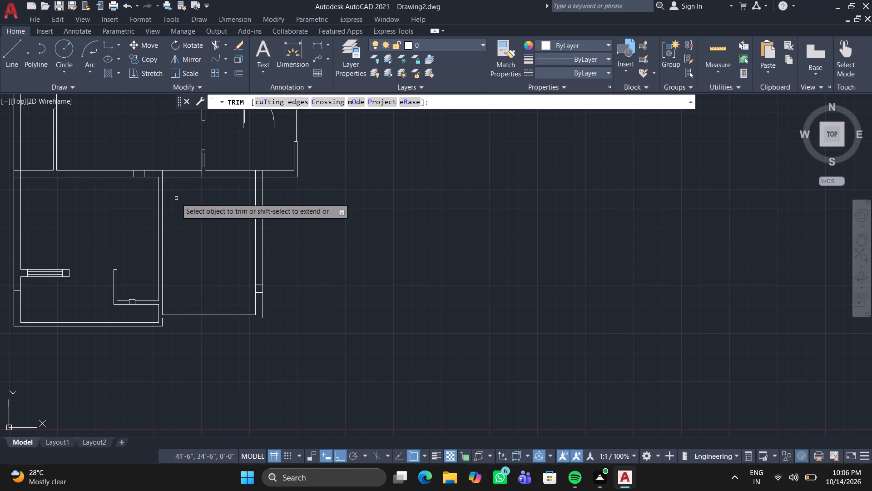
{"action": "scroll", "coordinate": [176, 197], "scroll_direction": "up", "scroll_amount": 2}
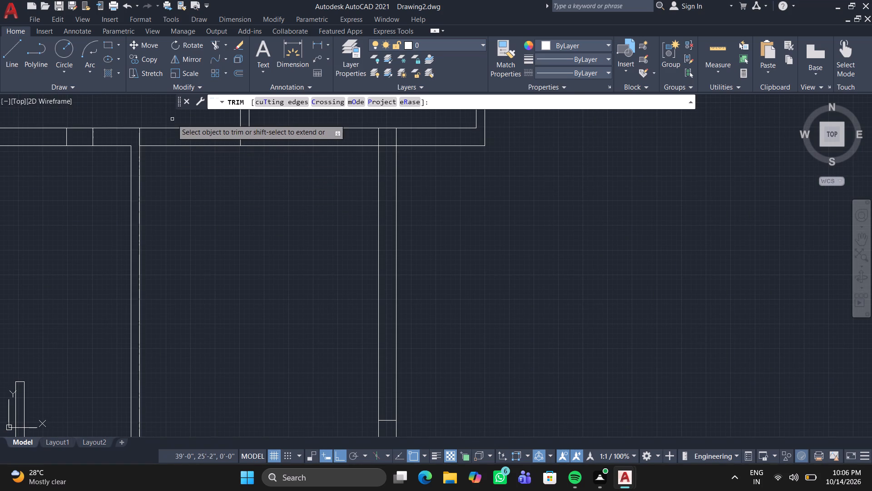
{"action": "left_click_drag", "start_coordinate": [172, 119], "coordinate": [179, 182]}
{"action": "left_click_drag", "start_coordinate": [209, 118], "coordinate": [209, 119]}
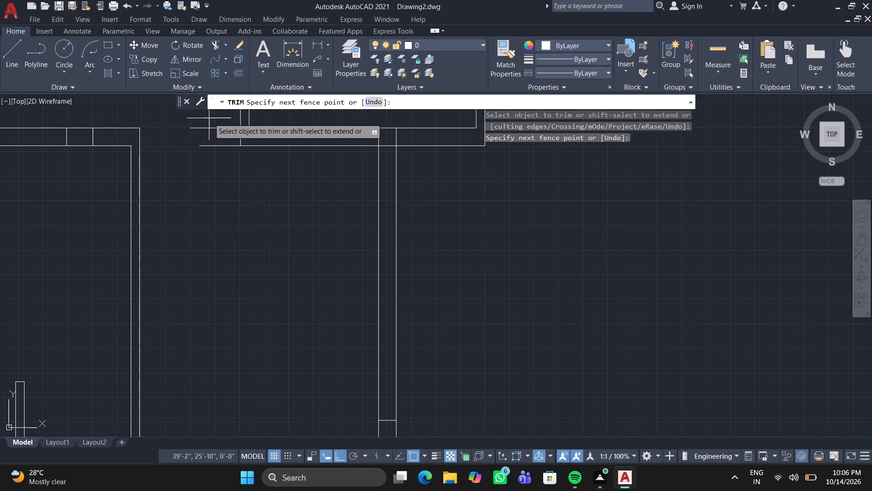
{"action": "left_click_drag", "start_coordinate": [209, 119], "coordinate": [221, 200]}
{"action": "left_click", "coordinate": [198, 129]}
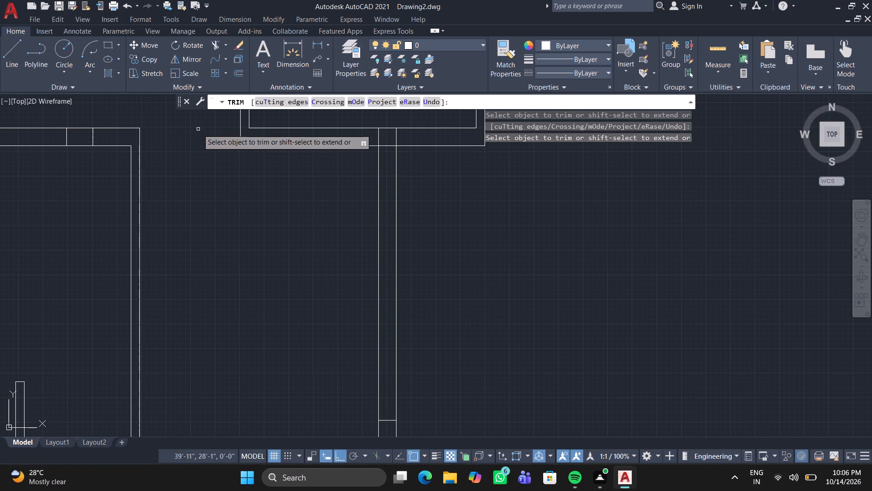
{"action": "key", "text": "Escape"}
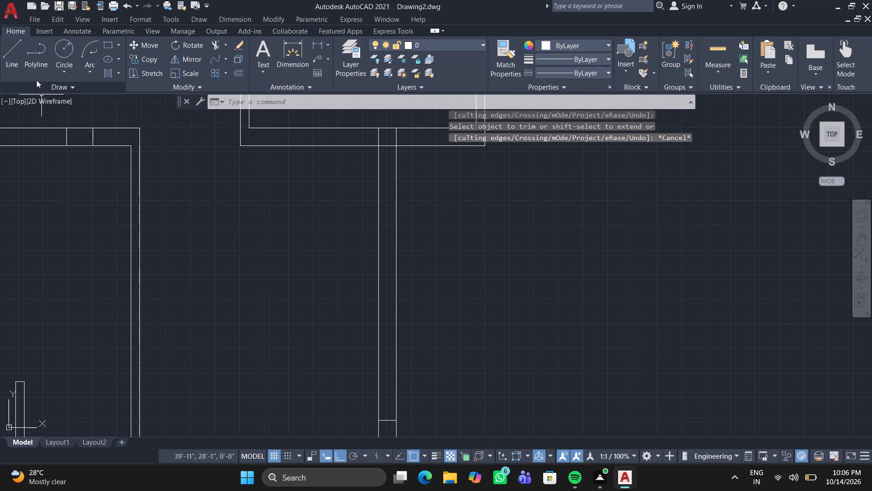
Draw two jamb lines across the horizontal wall above the lower-left room, about 3'-10" apart, beside the existing small wall block.
{"action": "scroll", "coordinate": [6, 187], "scroll_direction": "down", "scroll_amount": 1}
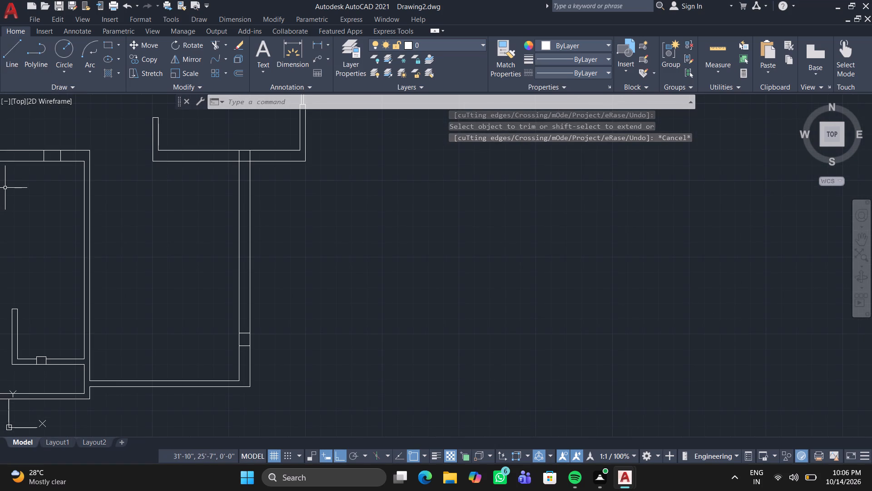
{"action": "scroll", "coordinate": [4, 189], "scroll_direction": "down", "scroll_amount": 1}
{"action": "middle_click_drag", "start_coordinate": [2, 195], "coordinate": [173, 205]}
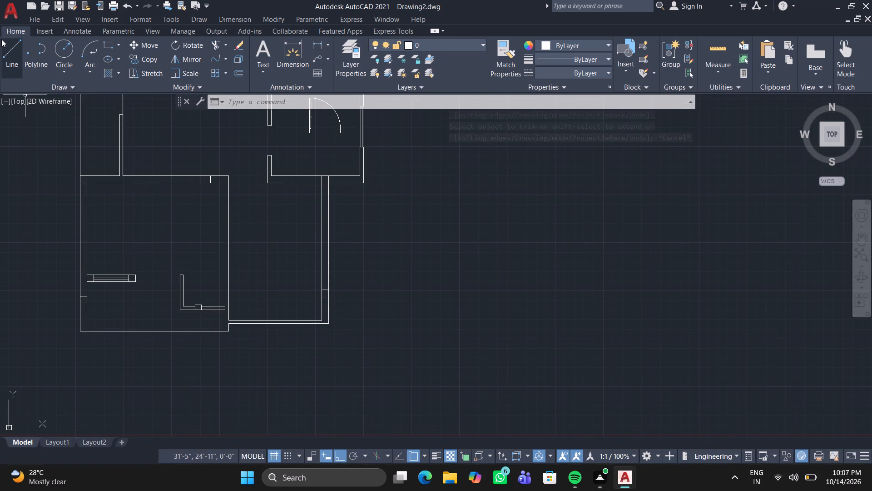
{"action": "left_click", "coordinate": [11, 42]}
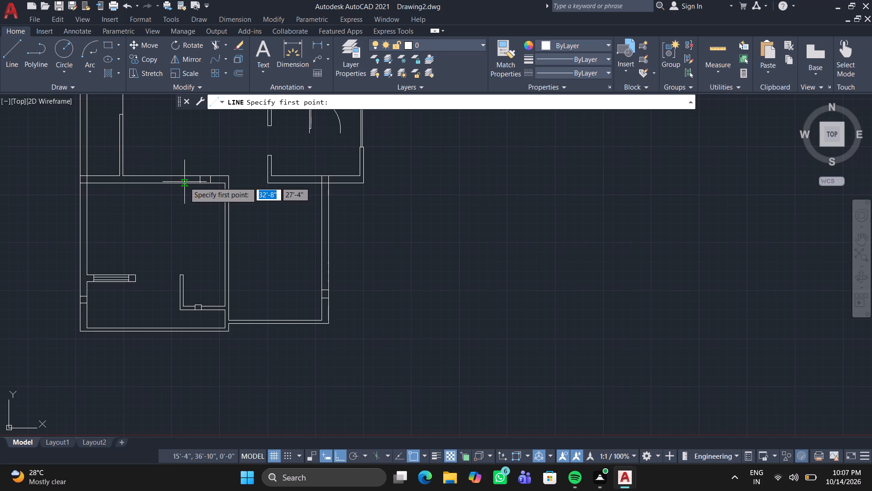
{"action": "scroll", "coordinate": [184, 181], "scroll_direction": "up", "scroll_amount": 3}
{"action": "left_click", "coordinate": [201, 193]}
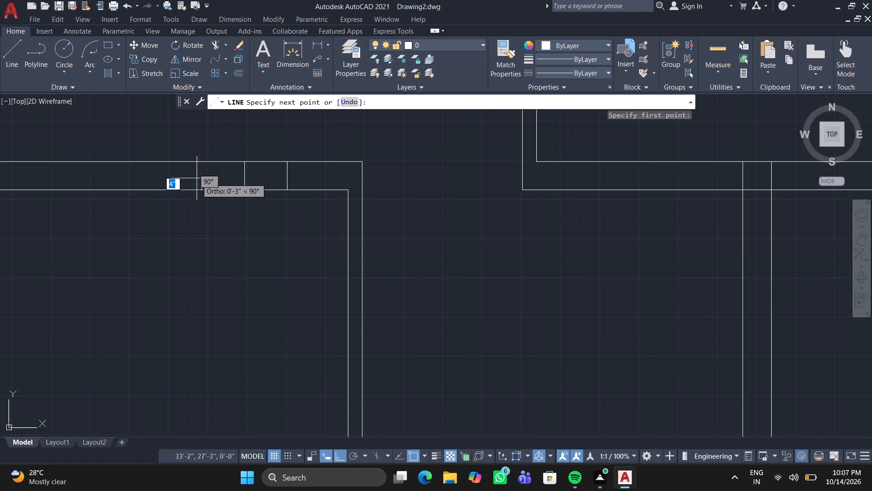
{"action": "left_click", "coordinate": [201, 158]}
{"action": "scroll", "coordinate": [129, 164], "scroll_direction": "down", "scroll_amount": 1}
{"action": "middle_click_drag", "start_coordinate": [129, 165], "coordinate": [148, 172]}
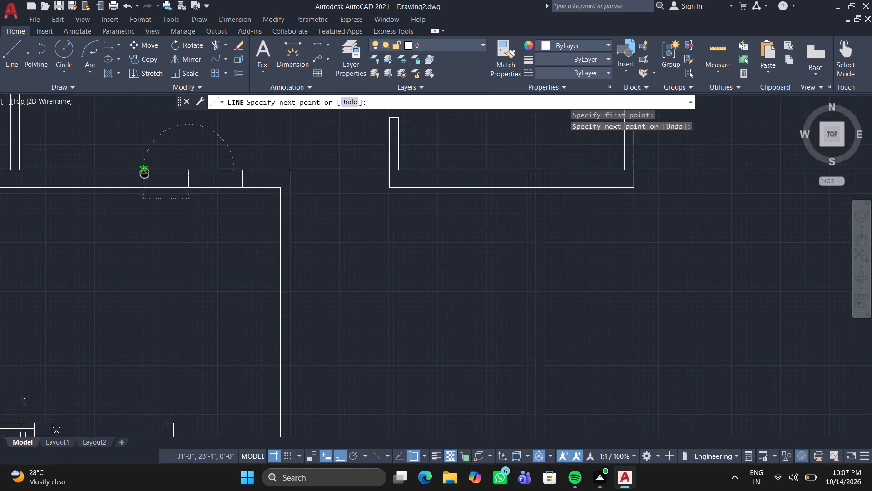
{"action": "middle_click_drag", "start_coordinate": [148, 172], "coordinate": [222, 176]}
{"action": "left_click", "coordinate": [183, 171]}
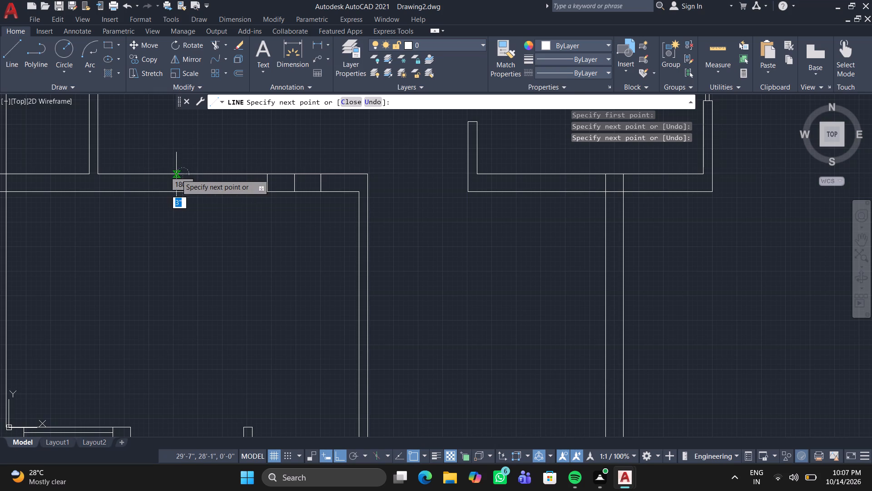
{"action": "scroll", "coordinate": [175, 173], "scroll_direction": "up", "scroll_amount": 2}
{"action": "left_click", "coordinate": [175, 173]}
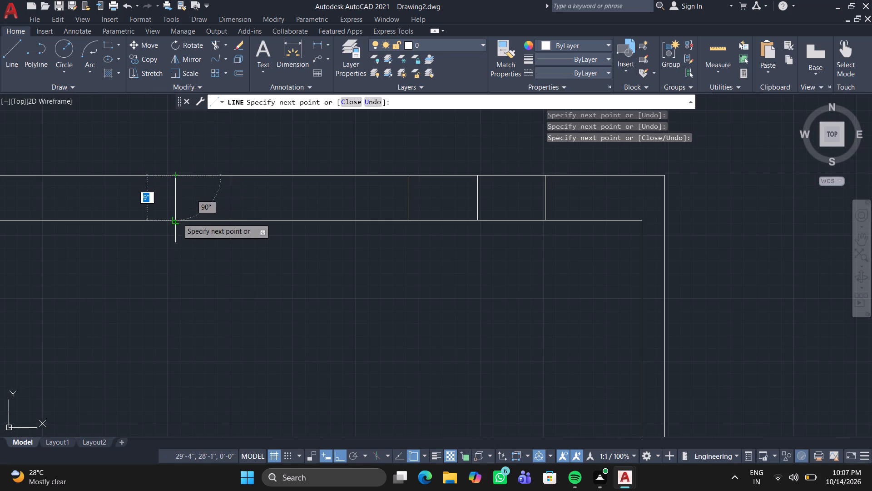
{"action": "left_click", "coordinate": [178, 219]}
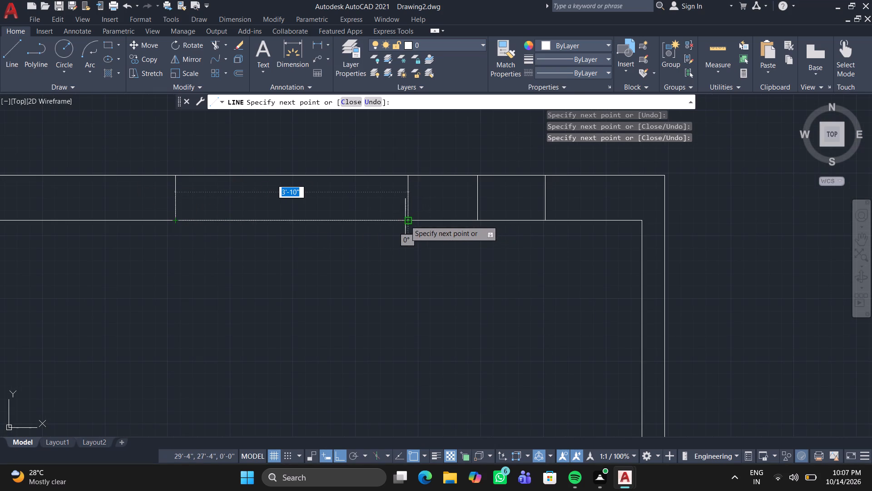
{"action": "left_click", "coordinate": [405, 220]}
{"action": "key", "text": "Escape"}
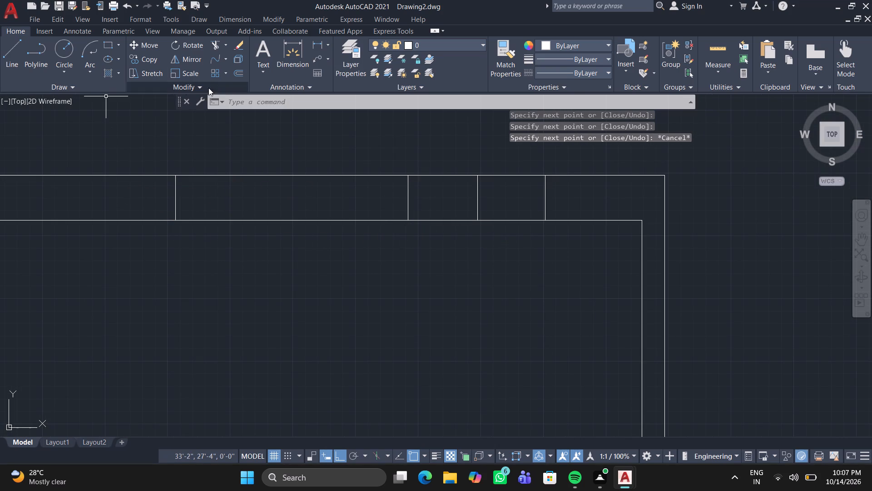
Trim both wall lines between the two jambs to open the passage above the lower-left room, including the leftover piece.
{"action": "left_click", "coordinate": [213, 39]}
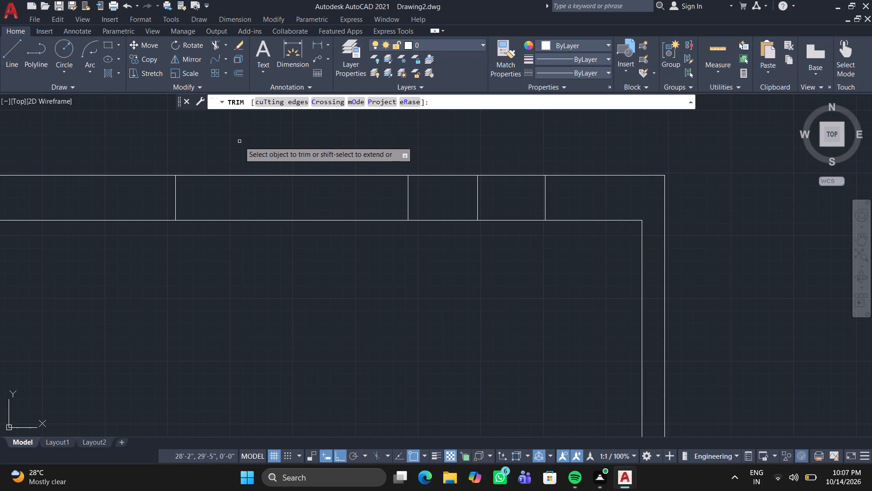
{"action": "left_click_drag", "start_coordinate": [239, 142], "coordinate": [240, 249]}
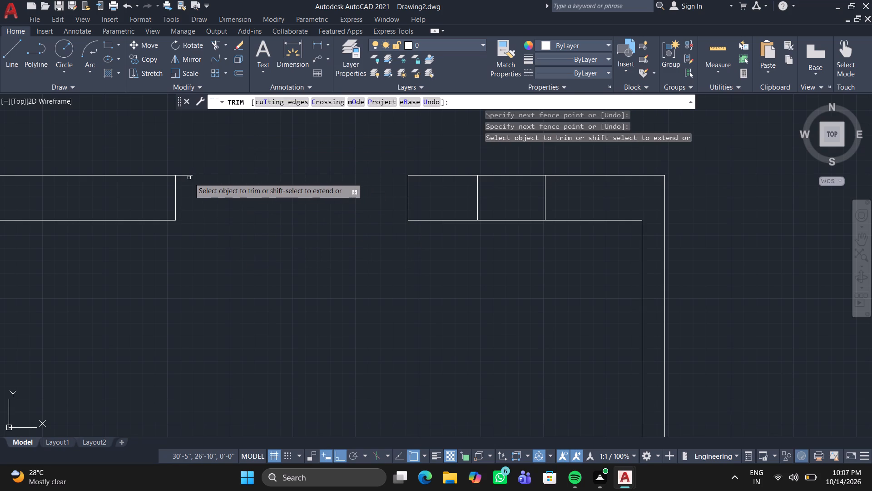
{"action": "left_click", "coordinate": [189, 178]}
{"action": "left_click", "coordinate": [189, 160]}
{"action": "key", "text": "Escape"}
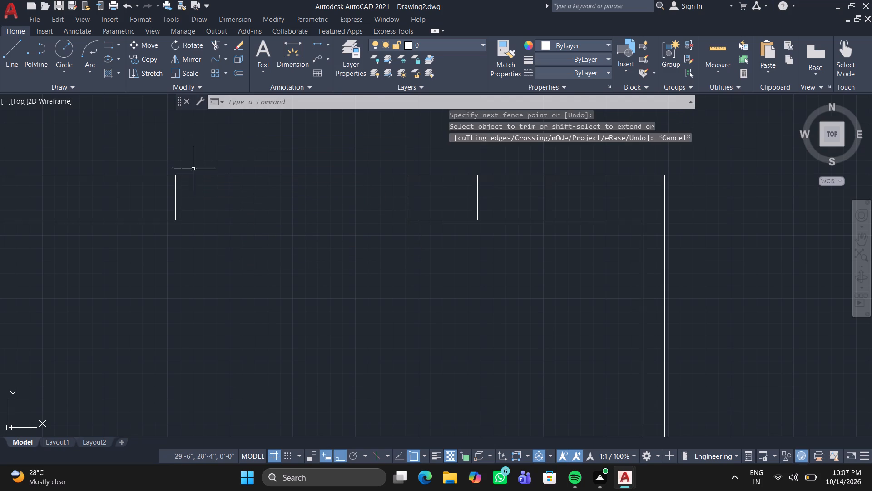
Draw two jamb lines across the lower rooms' vertical partition, about 3' apart, above the small corner room.
{"action": "scroll", "coordinate": [204, 194], "scroll_direction": "down", "scroll_amount": 3}
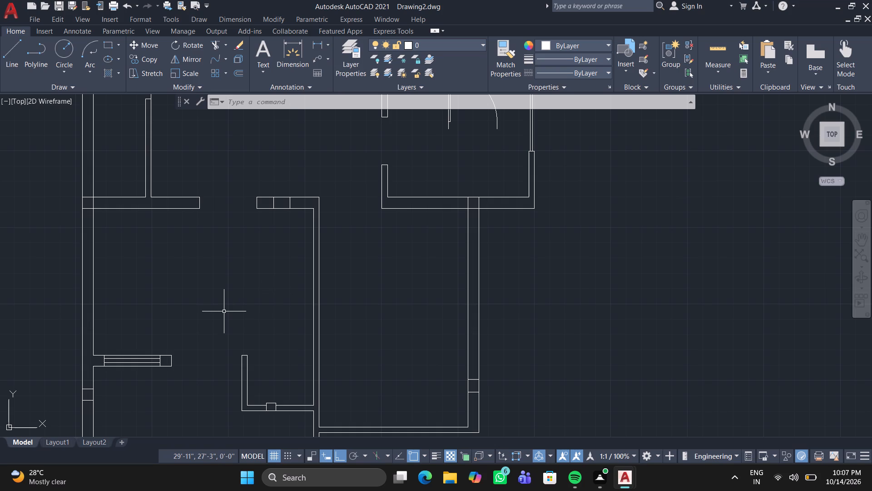
{"action": "key", "text": "l"}
{"action": "key", "text": "Return"}
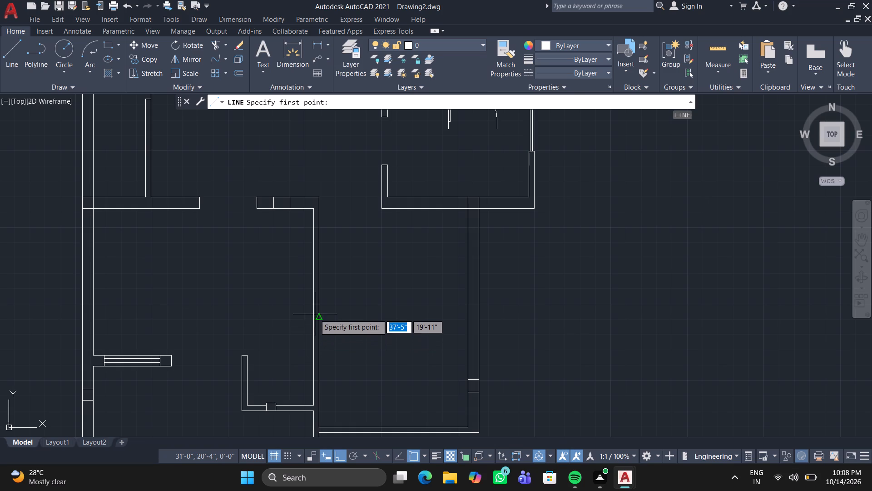
{"action": "scroll", "coordinate": [315, 314], "scroll_direction": "up", "scroll_amount": 1}
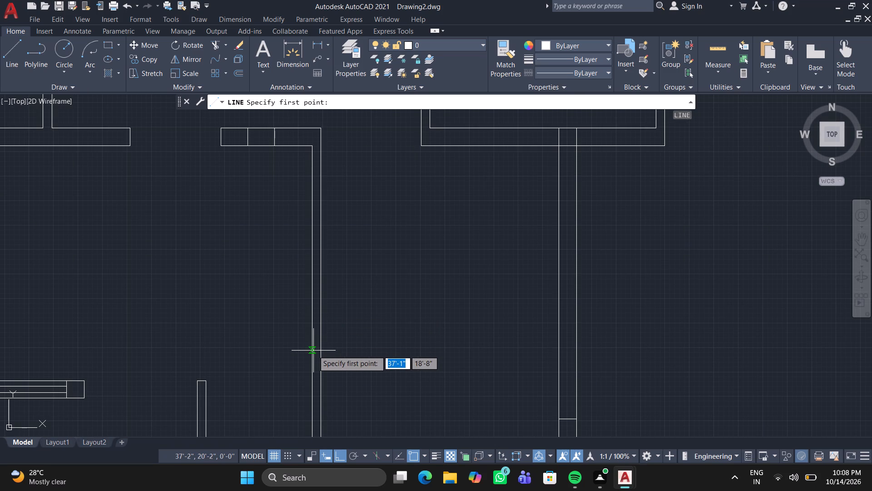
{"action": "left_click", "coordinate": [313, 351]}
{"action": "scroll", "coordinate": [319, 349], "scroll_direction": "up", "scroll_amount": 3}
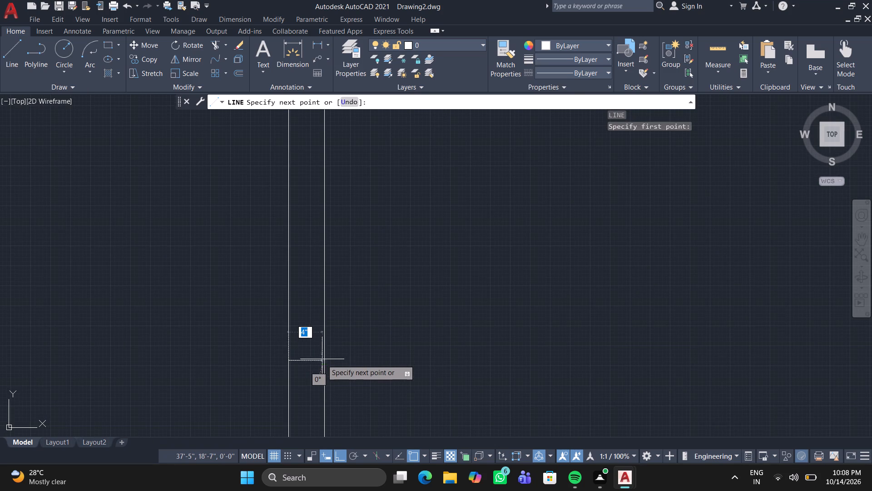
{"action": "left_click", "coordinate": [321, 363]}
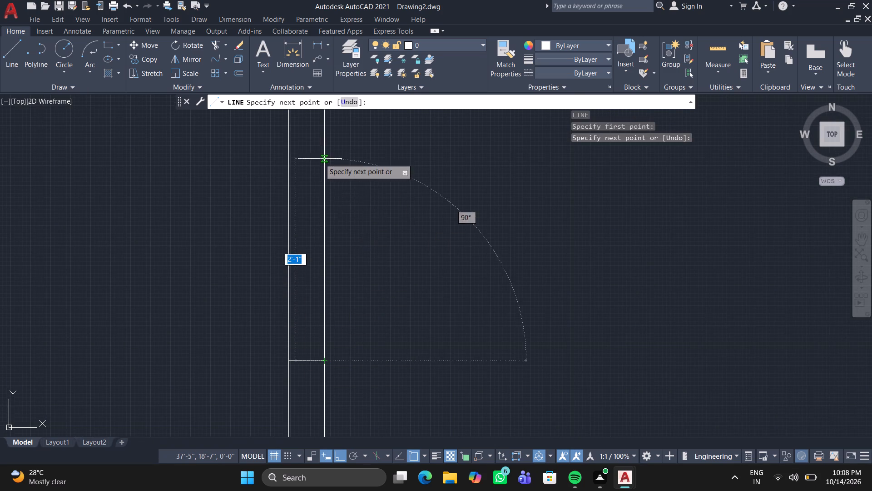
{"action": "scroll", "coordinate": [320, 159], "scroll_direction": "down", "scroll_amount": 2}
{"action": "middle_click_drag", "start_coordinate": [320, 159], "coordinate": [301, 278]}
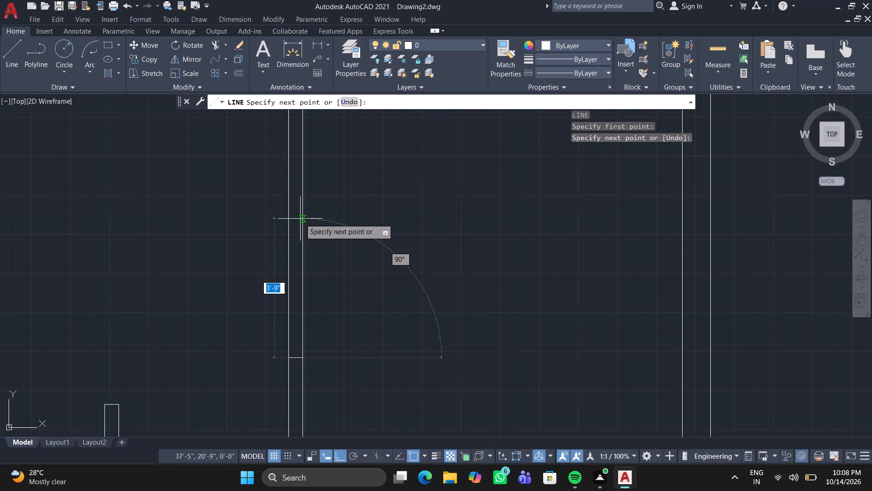
{"action": "left_click", "coordinate": [302, 219]}
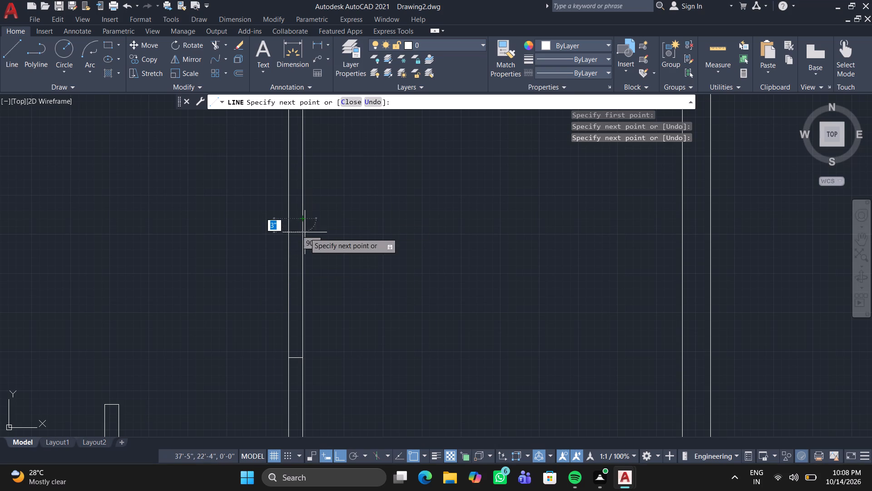
{"action": "left_click", "coordinate": [304, 242]}
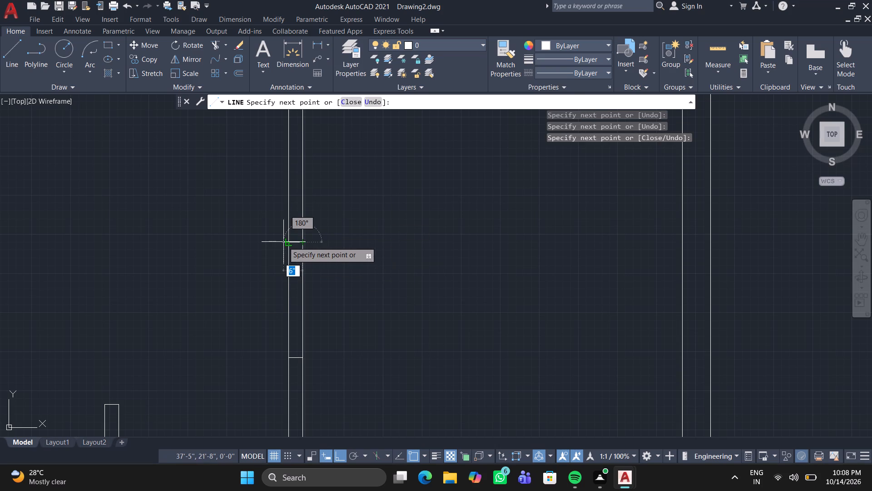
{"action": "left_click", "coordinate": [289, 239]}
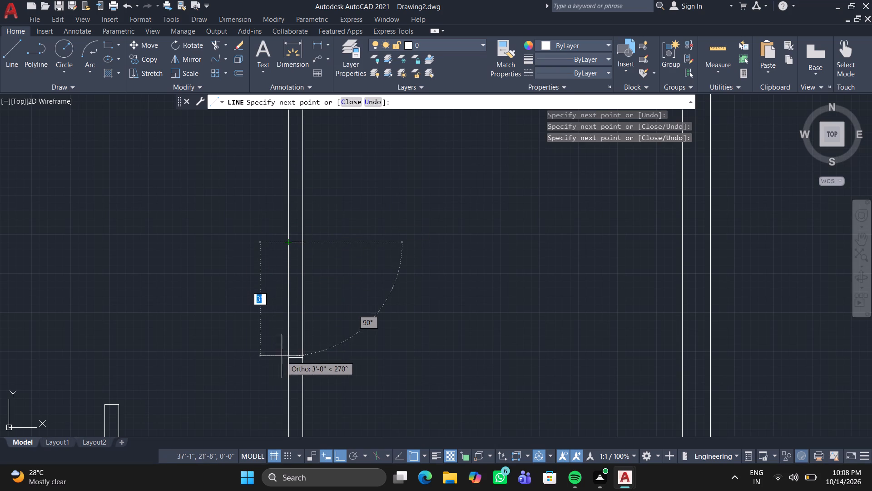
{"action": "left_click", "coordinate": [289, 357]}
{"action": "key", "text": "Return"}
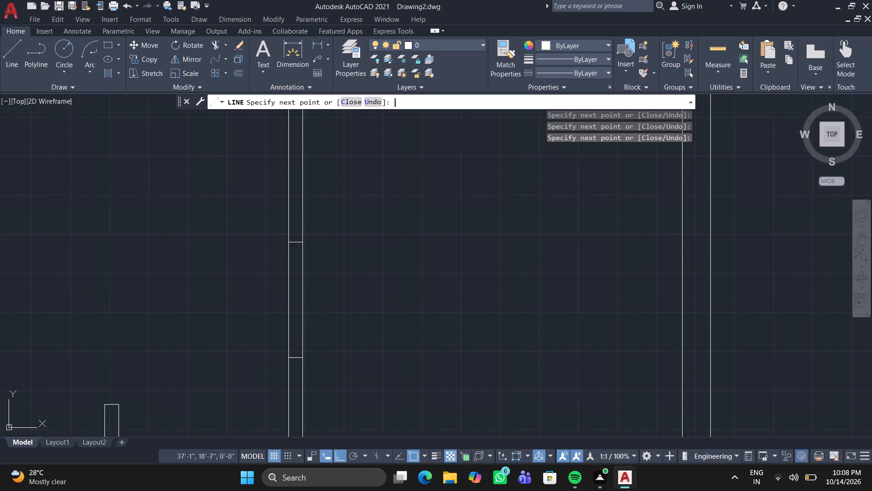
Trim both partition lines between the two jambs to open a doorway between the lower rooms.
{"action": "left_click", "coordinate": [213, 40]}
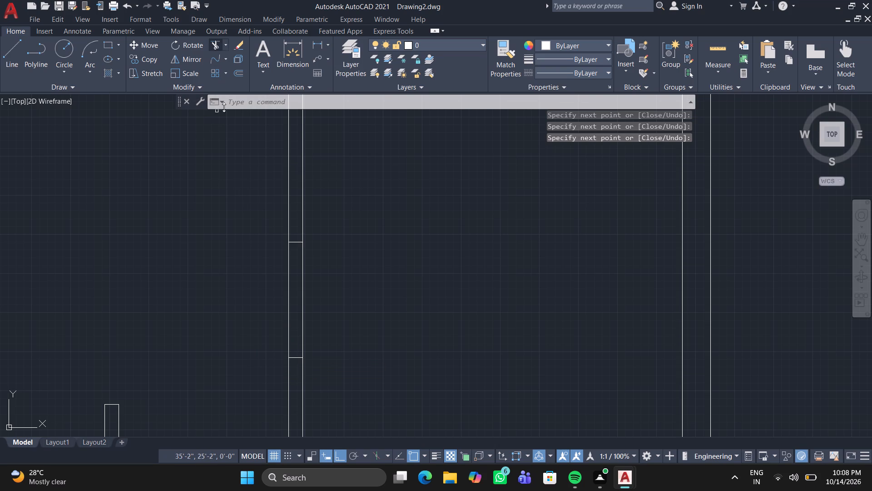
{"action": "left_click_drag", "start_coordinate": [253, 288], "coordinate": [259, 289]}
{"action": "left_click", "coordinate": [351, 291]}
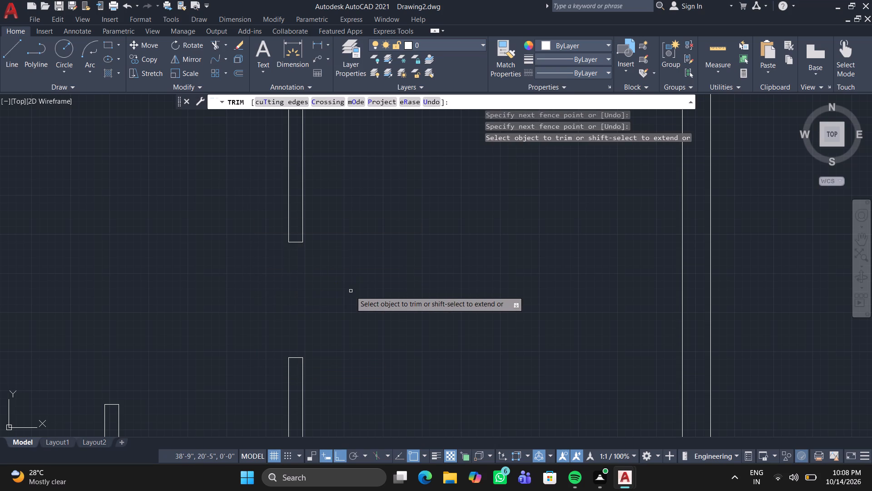
{"action": "key", "text": "Return"}
Draw two parallel wall lines, about 4'-10" long, from the end of the lower-left window wall to the small corner room's left wall.
{"action": "scroll", "coordinate": [351, 291], "scroll_direction": "down", "scroll_amount": 2}
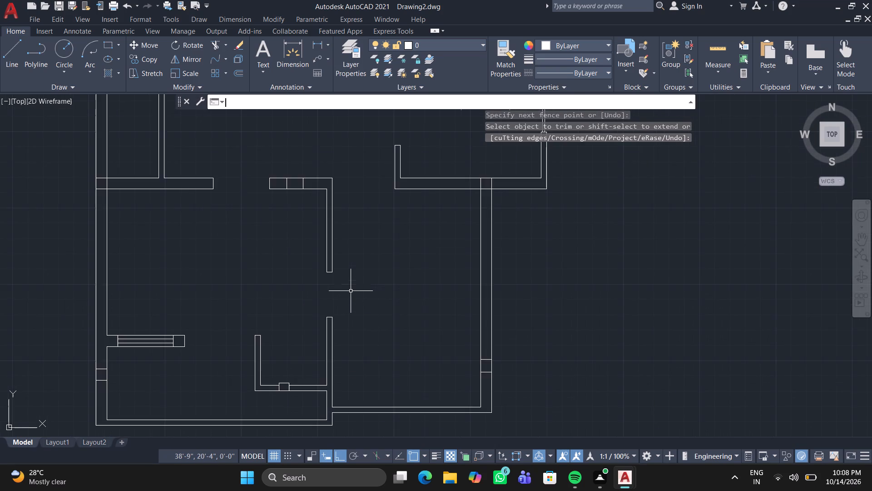
{"action": "scroll", "coordinate": [351, 291], "scroll_direction": "down", "scroll_amount": 2}
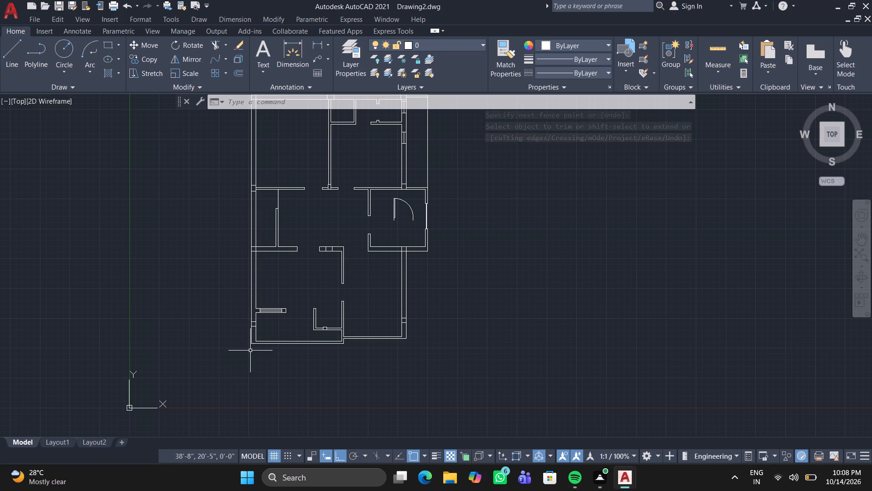
{"action": "scroll", "coordinate": [292, 313], "scroll_direction": "up", "scroll_amount": 1}
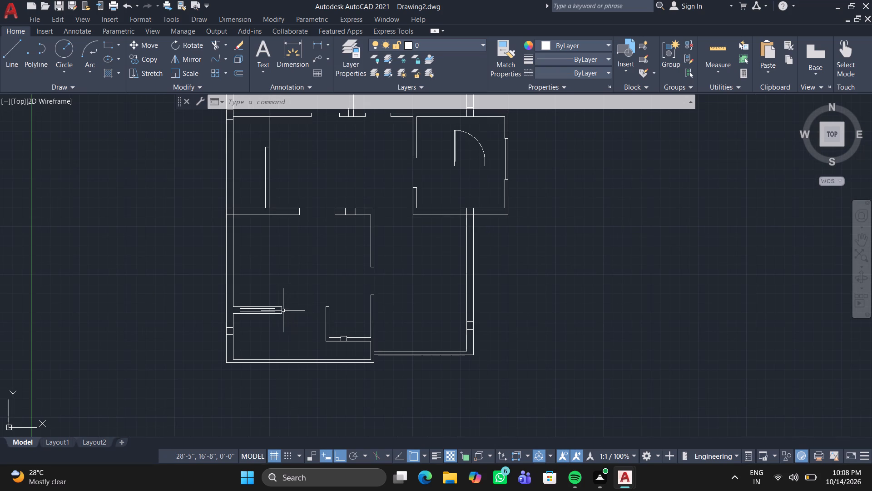
{"action": "scroll", "coordinate": [282, 311], "scroll_direction": "up", "scroll_amount": 3}
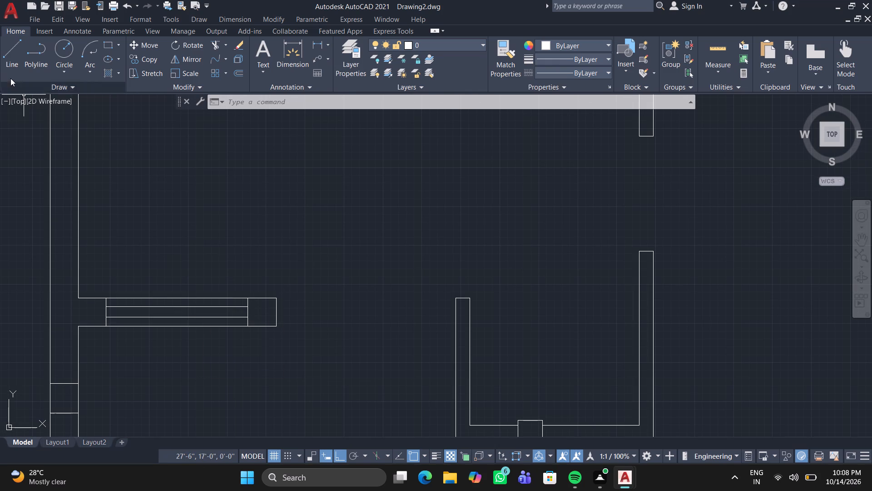
{"action": "left_click", "coordinate": [7, 45]}
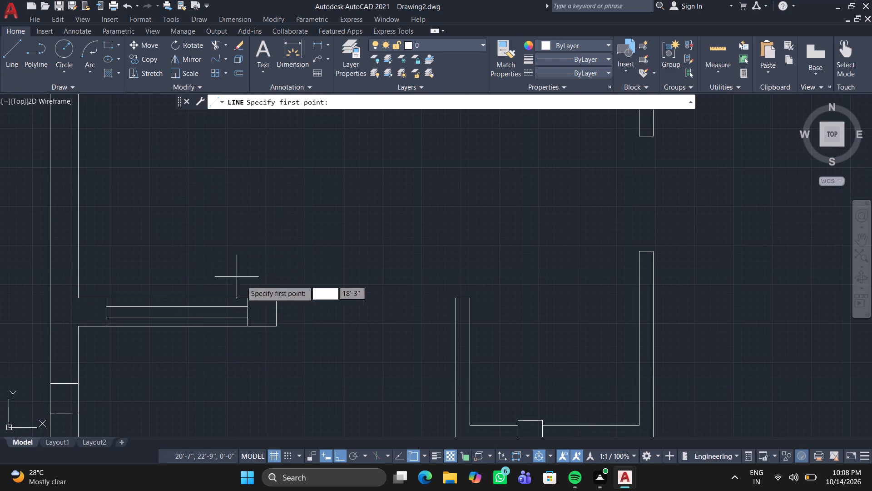
{"action": "left_click", "coordinate": [276, 327]}
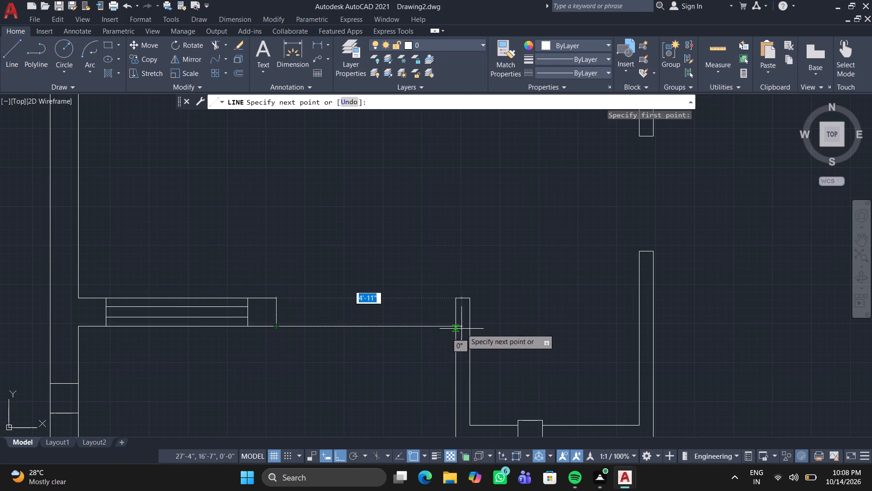
{"action": "left_click", "coordinate": [454, 329]}
{"action": "key", "text": "Return"}
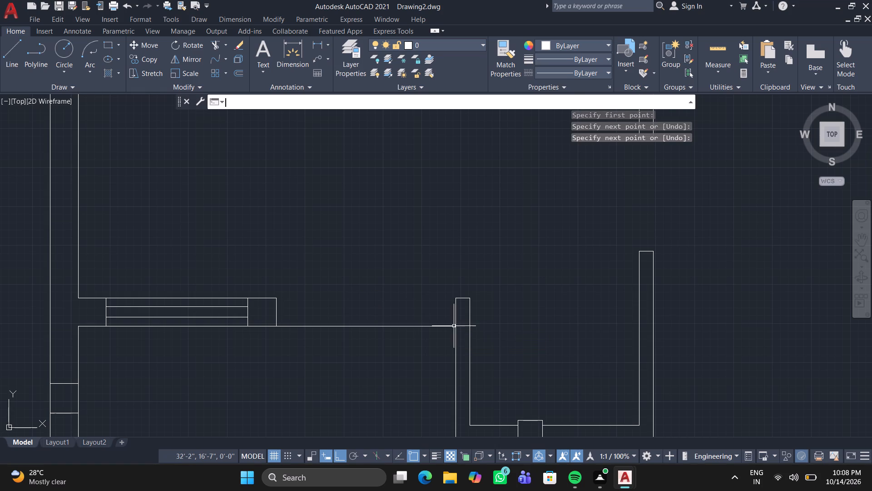
{"action": "left_click", "coordinate": [9, 44]}
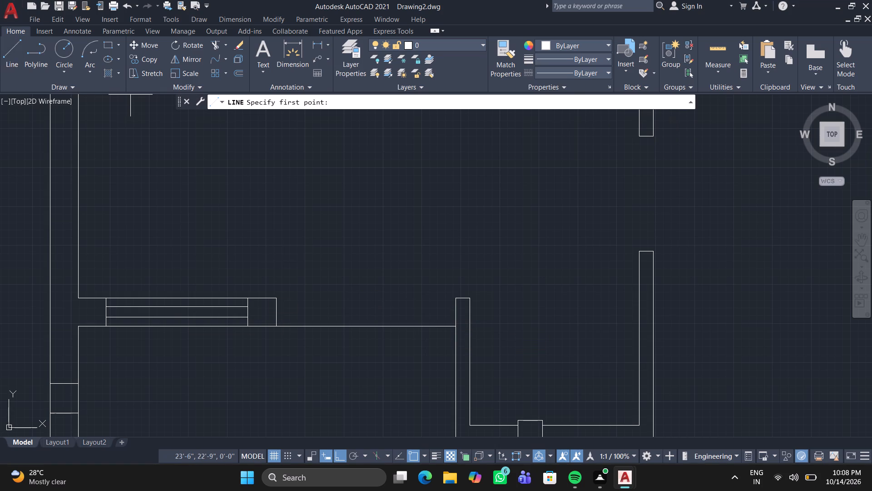
{"action": "left_click", "coordinate": [276, 300]}
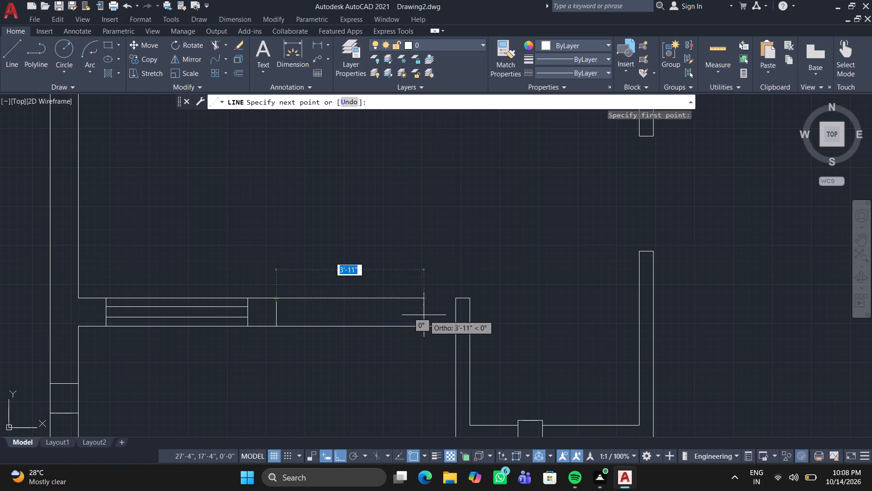
{"action": "left_click", "coordinate": [453, 300]}
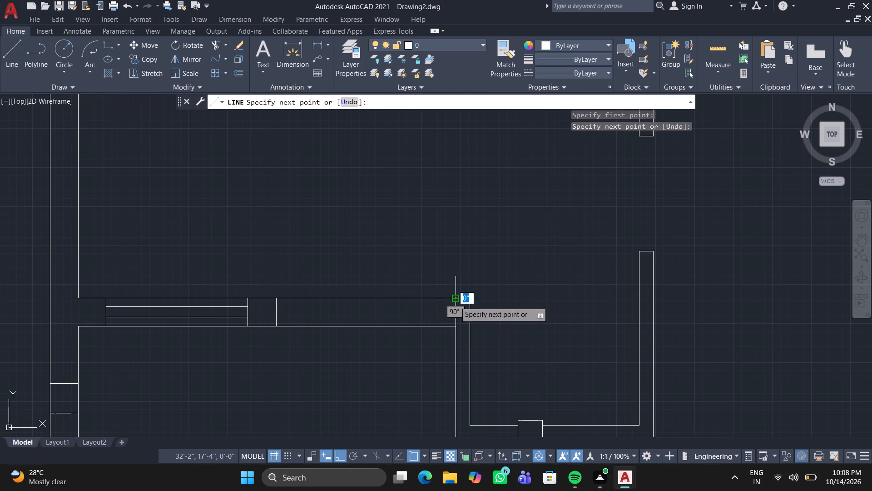
{"action": "key", "text": "Return"}
Draw a 9" jamb line across the horizontal wall just before the small corner room's upper corner.
{"action": "left_click", "coordinate": [12, 45]}
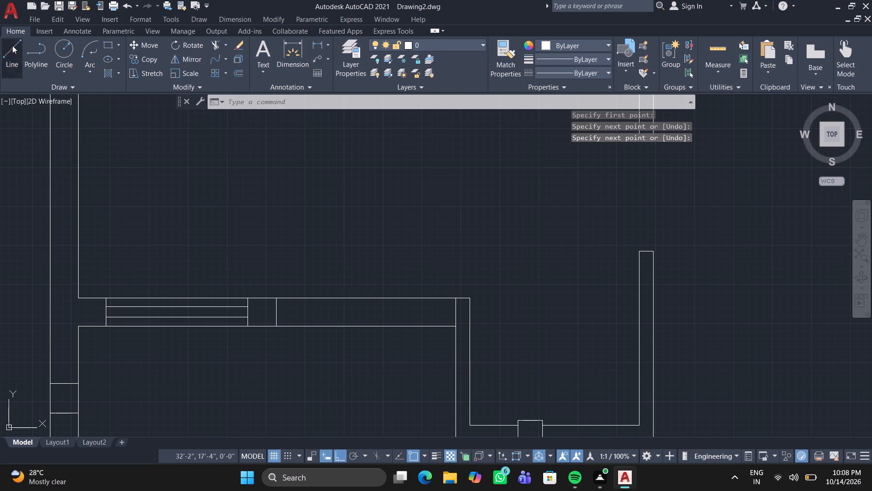
{"action": "left_click", "coordinate": [440, 325]}
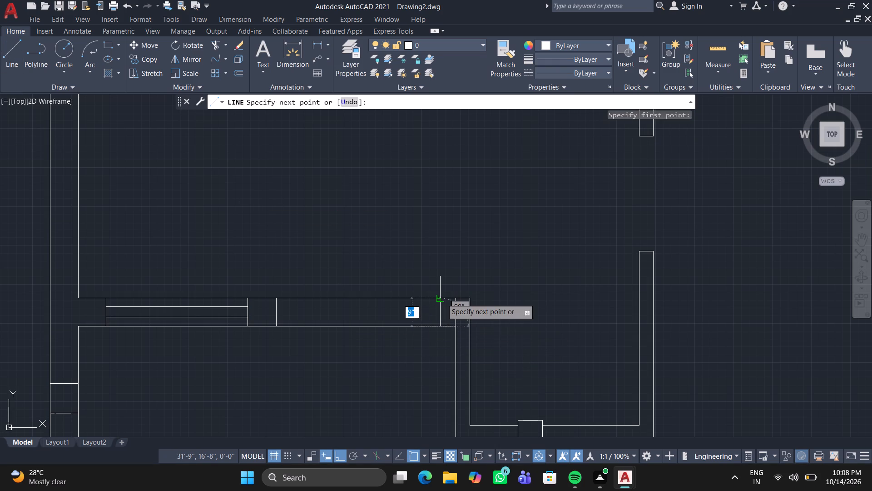
{"action": "left_click", "coordinate": [442, 299]}
{"action": "key", "text": "Return"}
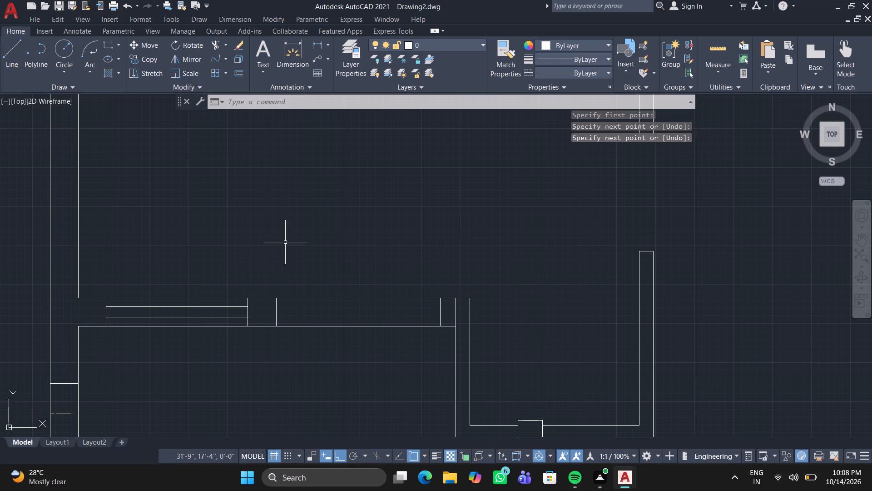
Trim both wall lines between the window wall's end and the new jamb, including the leftover line at the small room's corner.
{"action": "left_click", "coordinate": [216, 45]}
{"action": "left_click_drag", "start_coordinate": [332, 283], "coordinate": [337, 356]}
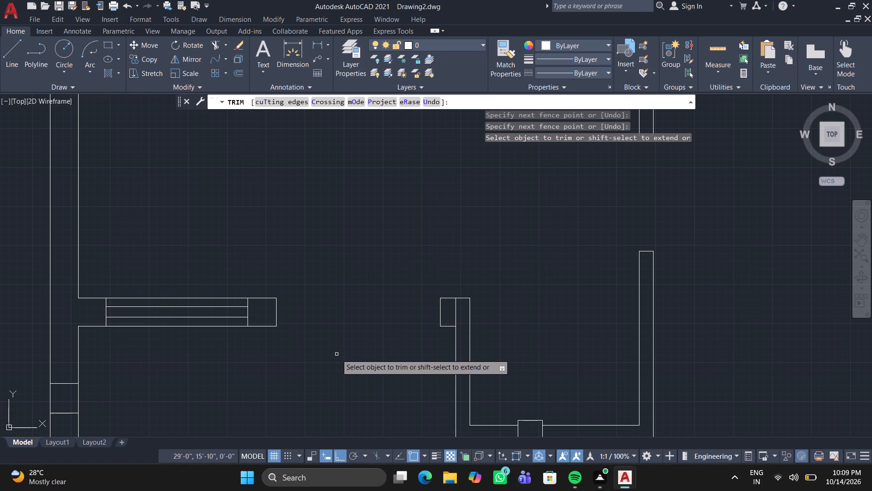
{"action": "left_click", "coordinate": [456, 312]}
{"action": "key", "text": "Return"}
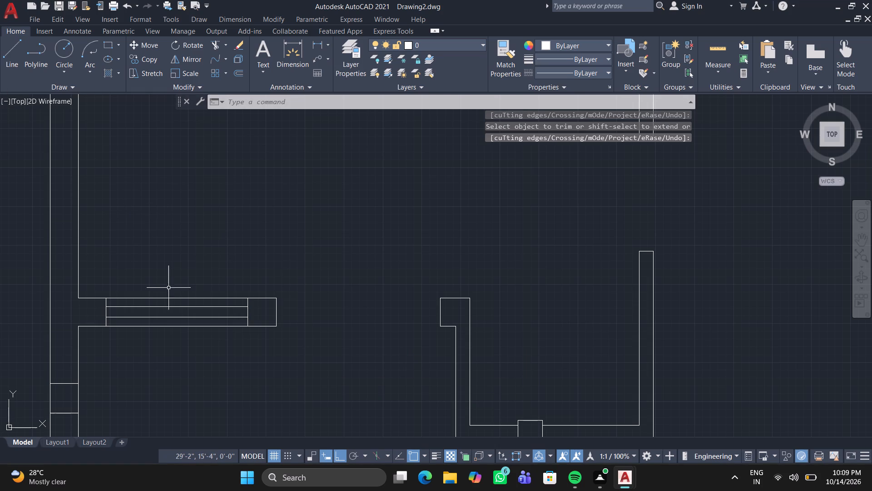
Outline a window opening about 7'-5" long in the wall above the lower-right room, ending at the inner right corner.
{"action": "scroll", "coordinate": [218, 354], "scroll_direction": "down", "scroll_amount": 2}
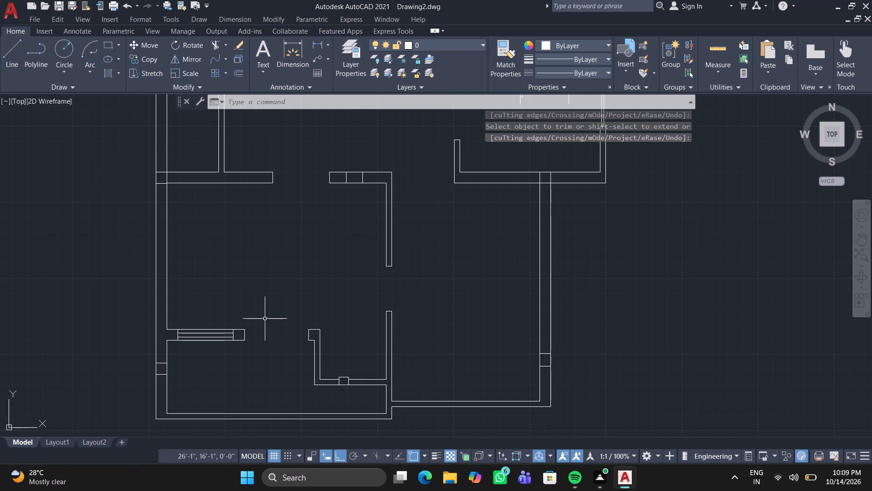
{"action": "middle_click_drag", "start_coordinate": [264, 319], "coordinate": [143, 302]}
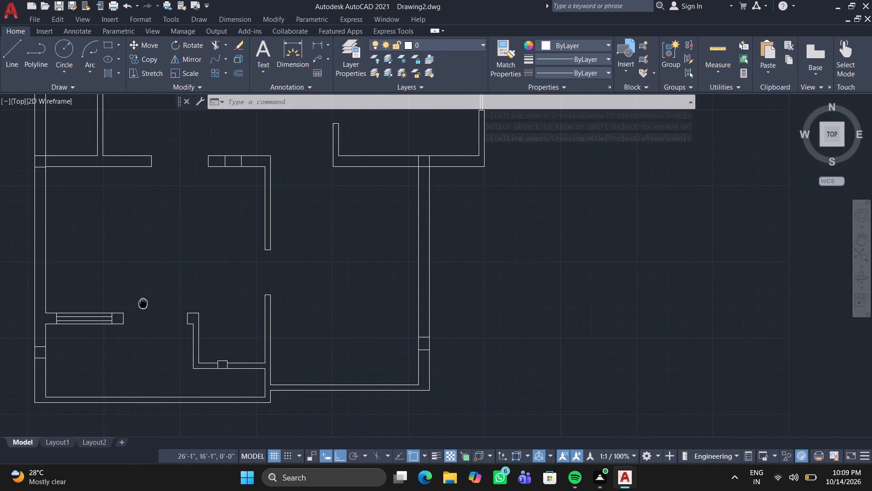
{"action": "middle_click_drag", "start_coordinate": [143, 302], "coordinate": [135, 296]}
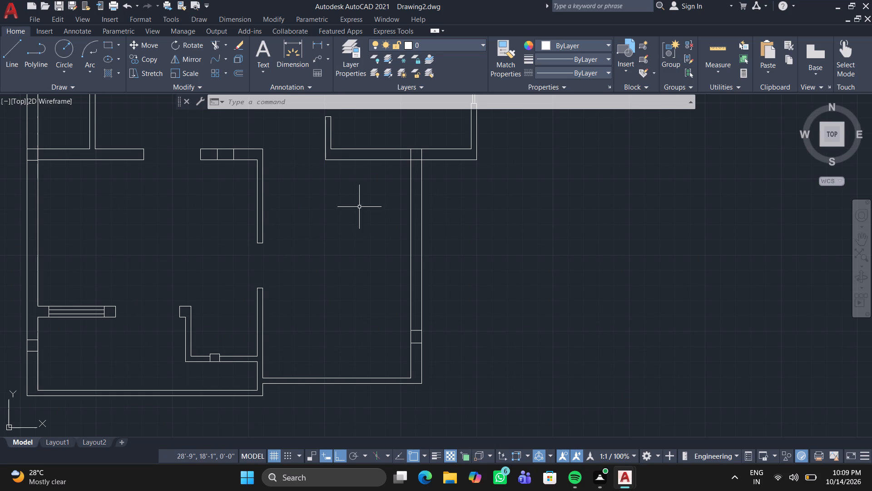
{"action": "middle_click_drag", "start_coordinate": [353, 138], "coordinate": [213, 164]}
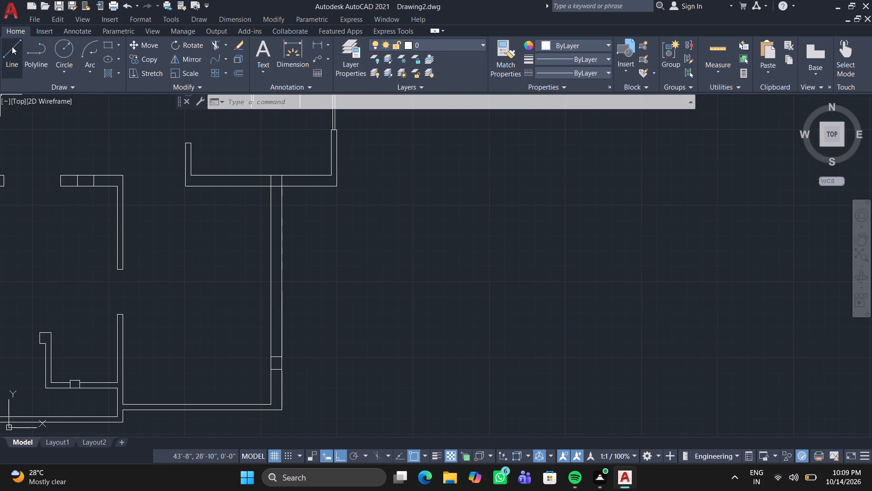
{"action": "left_click", "coordinate": [12, 46]}
{"action": "scroll", "coordinate": [216, 187], "scroll_direction": "up", "scroll_amount": 1}
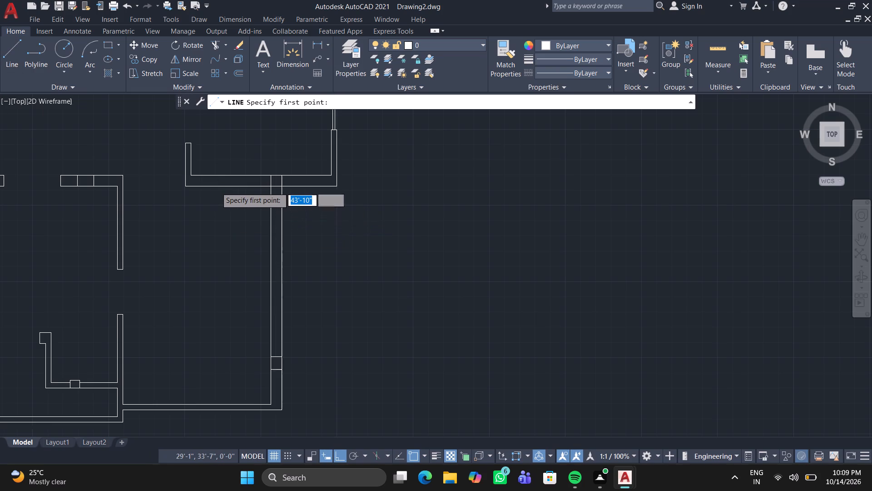
{"action": "scroll", "coordinate": [216, 187], "scroll_direction": "up", "scroll_amount": 1}
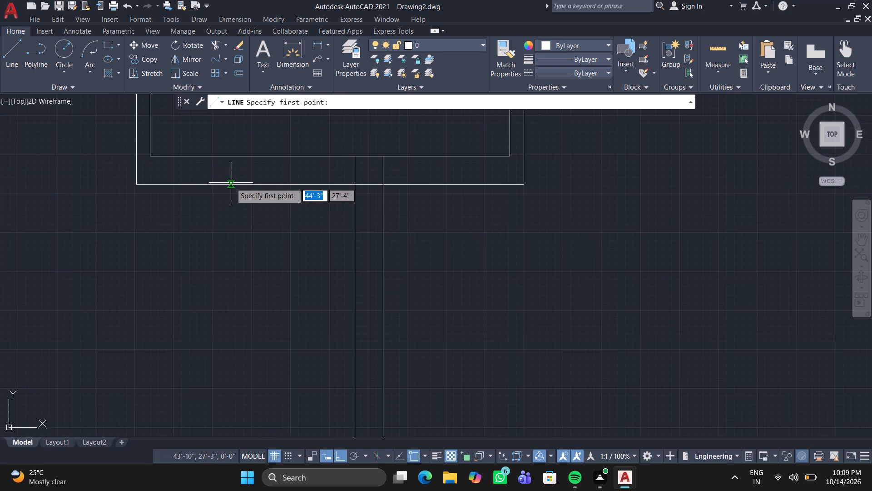
{"action": "left_click", "coordinate": [234, 183]}
{"action": "left_click", "coordinate": [232, 156]}
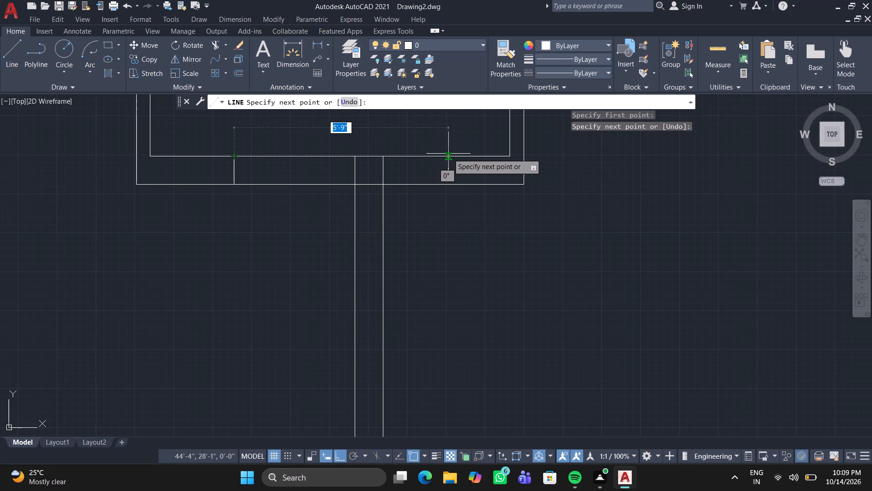
{"action": "left_click", "coordinate": [510, 154]}
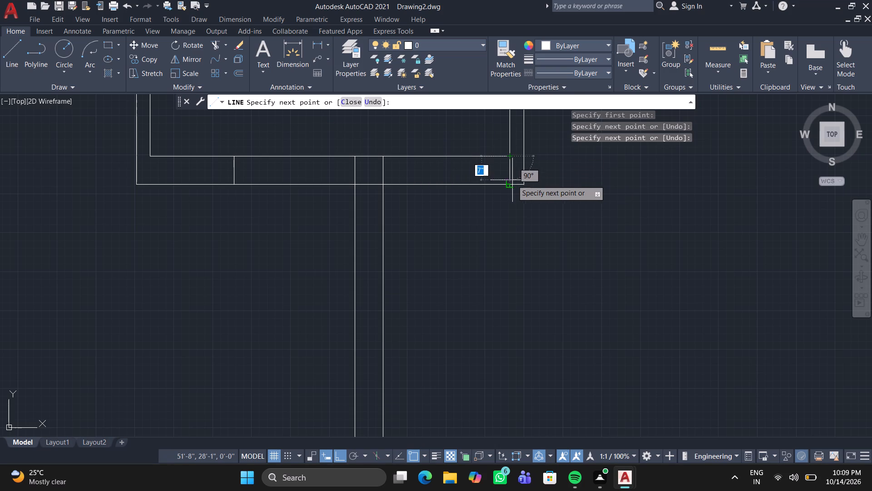
{"action": "left_click", "coordinate": [510, 182]}
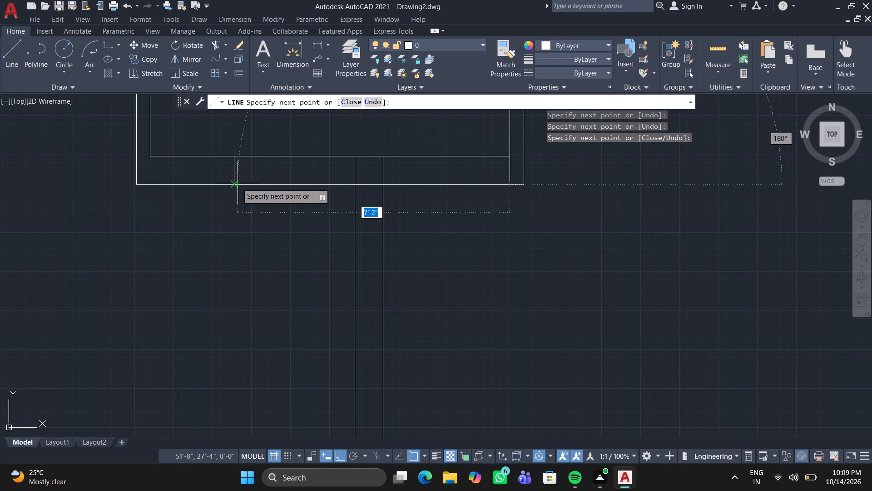
{"action": "left_click", "coordinate": [235, 184]}
{"action": "key", "text": "Return"}
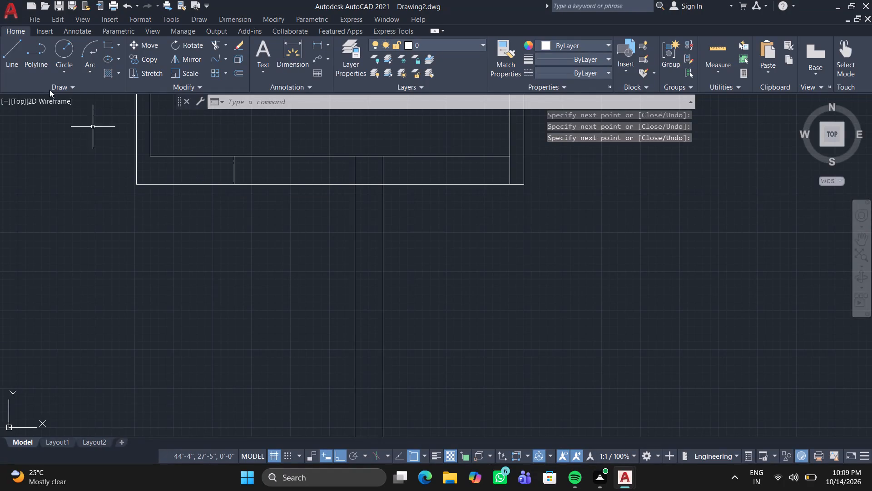
Replace the opening's left jamb line with one about 6'-8" from the right jamb.
{"action": "left_click", "coordinate": [216, 45]}
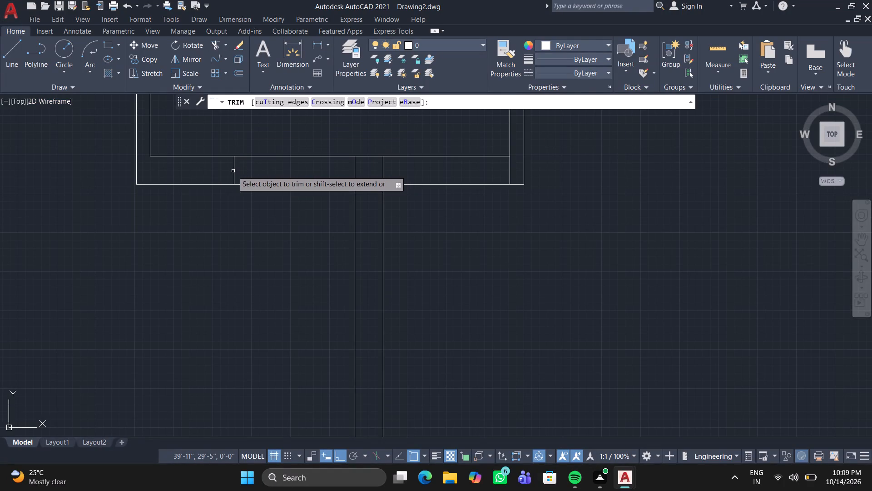
{"action": "left_click", "coordinate": [231, 170]}
{"action": "left_click", "coordinate": [281, 167]}
{"action": "key", "text": "Return"}
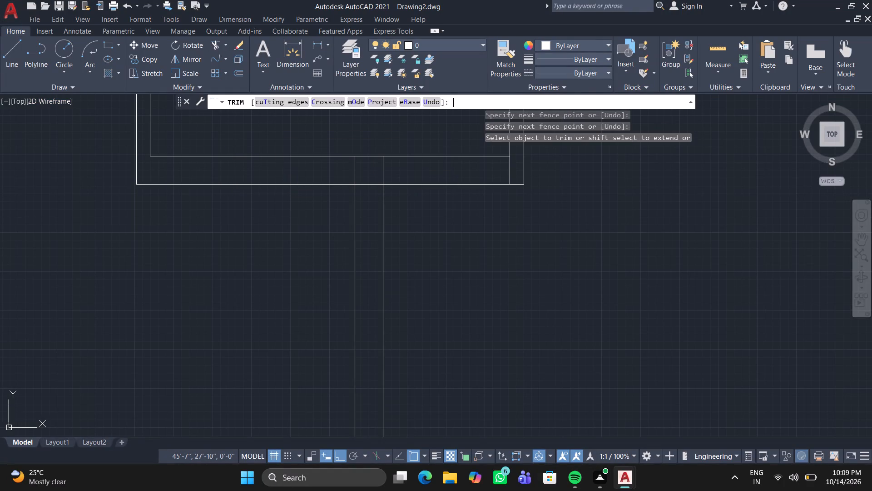
{"action": "key", "text": "l"}
{"action": "key", "text": "Return"}
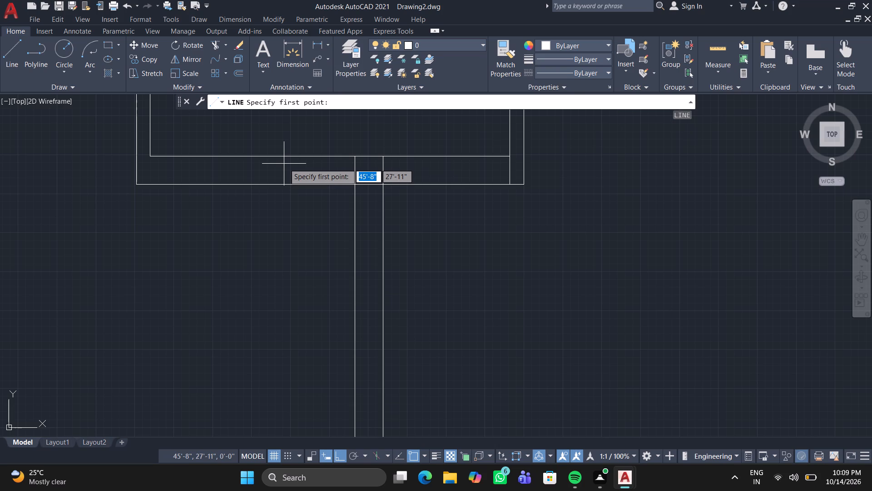
{"action": "left_click", "coordinate": [260, 160]}
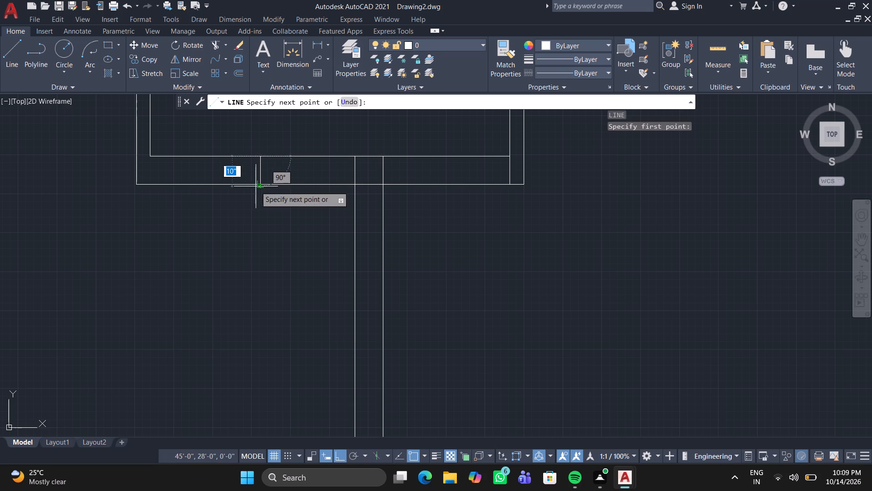
{"action": "double_click", "coordinate": [261, 185]}
{"action": "key", "text": "Return"}
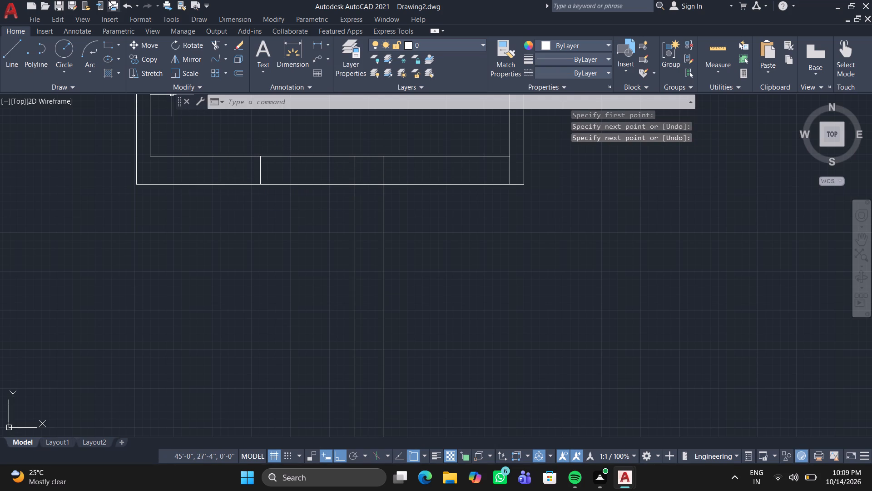
Draw two horizontal pane lines about 6'-8" long between the jambs, one near each wall face.
{"action": "left_click", "coordinate": [13, 45]}
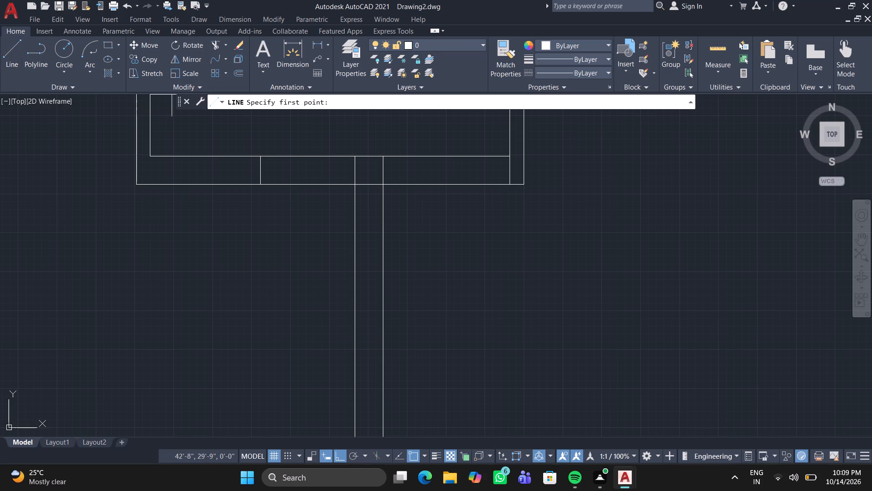
{"action": "left_click", "coordinate": [262, 165]}
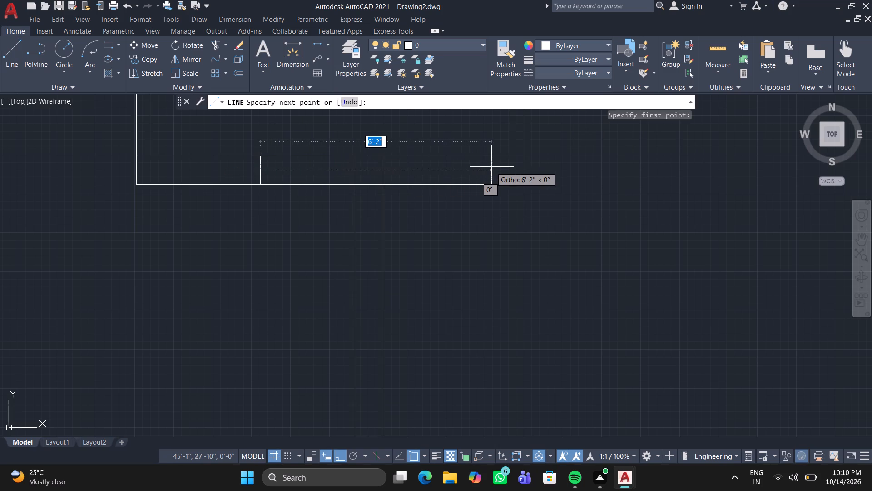
{"action": "scroll", "coordinate": [495, 167], "scroll_direction": "up", "scroll_amount": 2}
{"action": "middle_click_drag", "start_coordinate": [39, 175], "coordinate": [303, 229]}
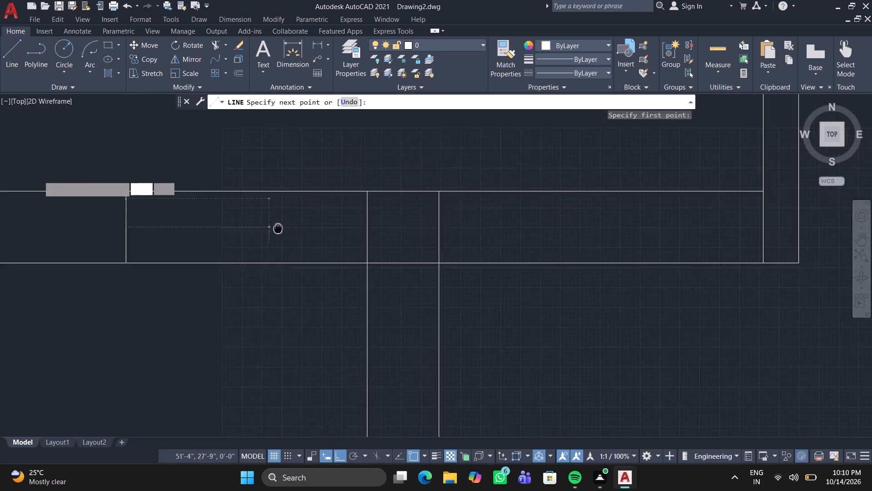
{"action": "middle_click_drag", "start_coordinate": [303, 229], "coordinate": [380, 229]}
{"action": "left_click_drag", "start_coordinate": [234, 207], "coordinate": [238, 210]}
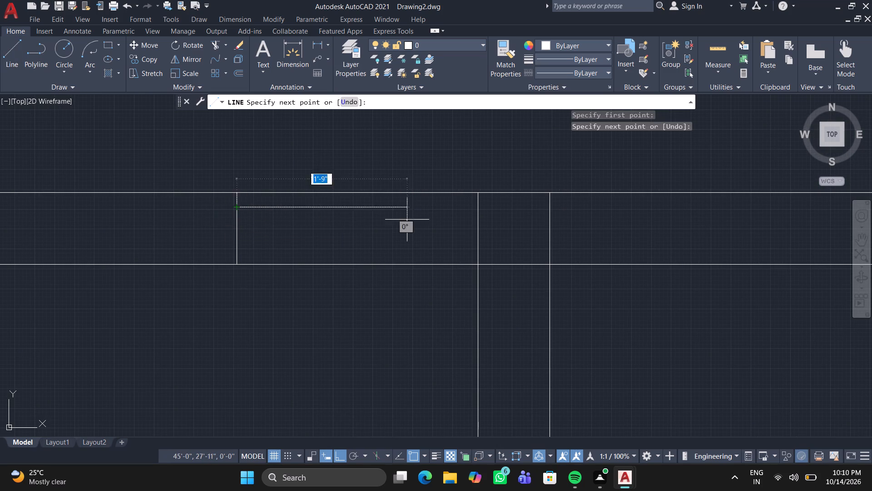
{"action": "scroll", "coordinate": [567, 222], "scroll_direction": "down", "scroll_amount": 2}
{"action": "middle_click_drag", "start_coordinate": [567, 222], "coordinate": [339, 223]}
{"action": "scroll", "coordinate": [433, 229], "scroll_direction": "up", "scroll_amount": 4}
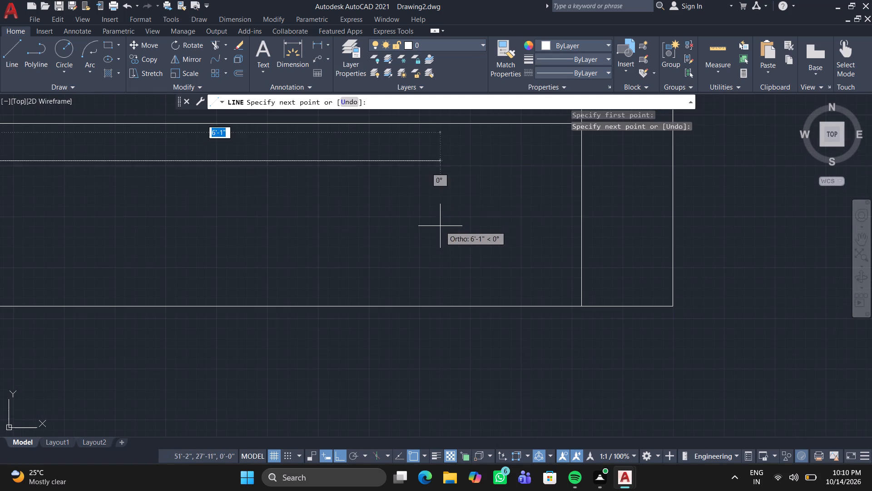
{"action": "left_click", "coordinate": [577, 158]}
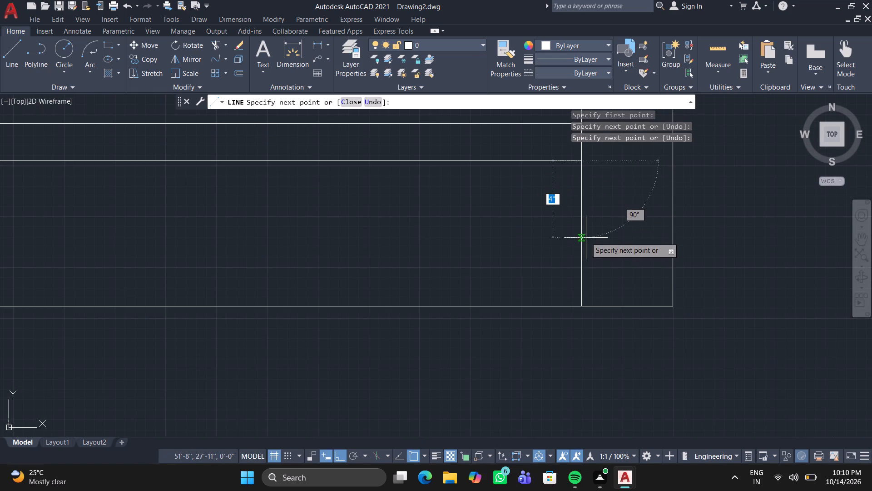
{"action": "left_click", "coordinate": [580, 274]}
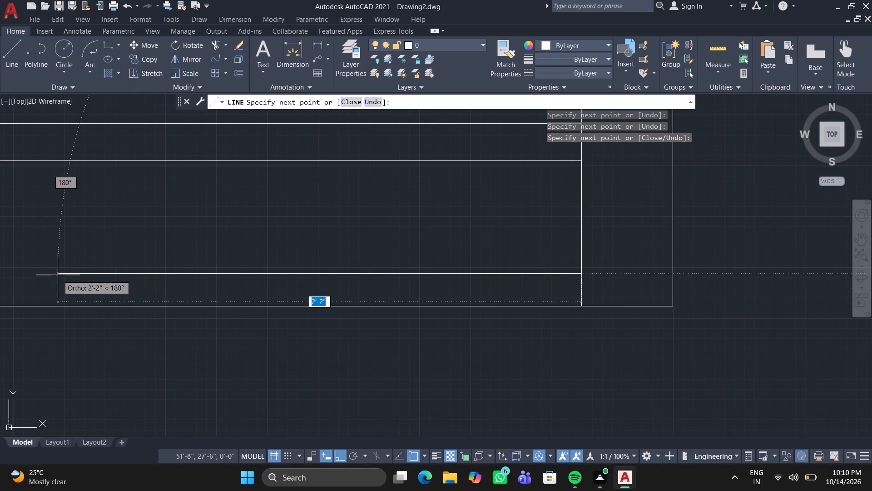
{"action": "scroll", "coordinate": [58, 275], "scroll_direction": "down", "scroll_amount": 2}
{"action": "middle_click_drag", "start_coordinate": [58, 275], "coordinate": [584, 278]}
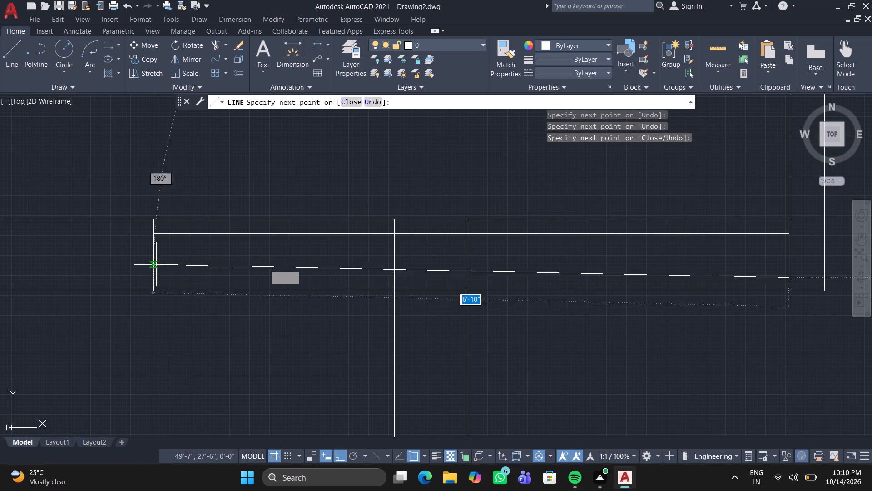
{"action": "left_click", "coordinate": [156, 278]}
{"action": "key", "text": "Escape"}
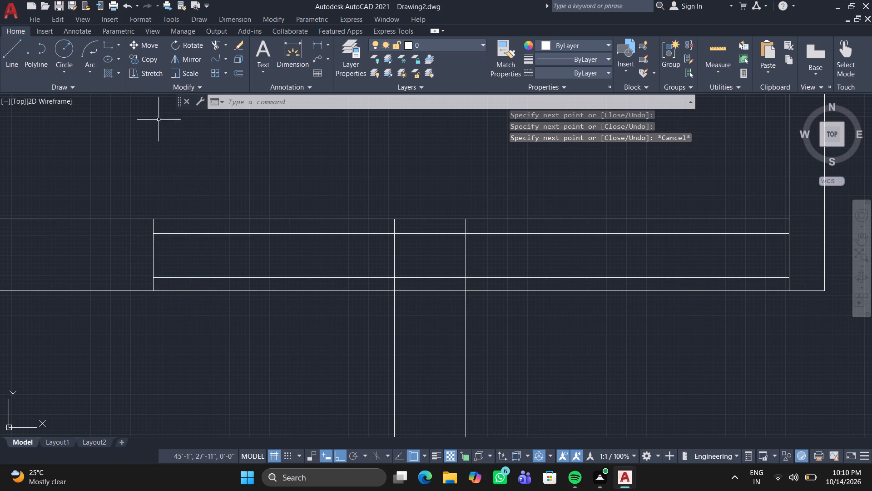
Trim both pane lines where they cross between the two lines of the vertical wall.
{"action": "left_click", "coordinate": [217, 45]}
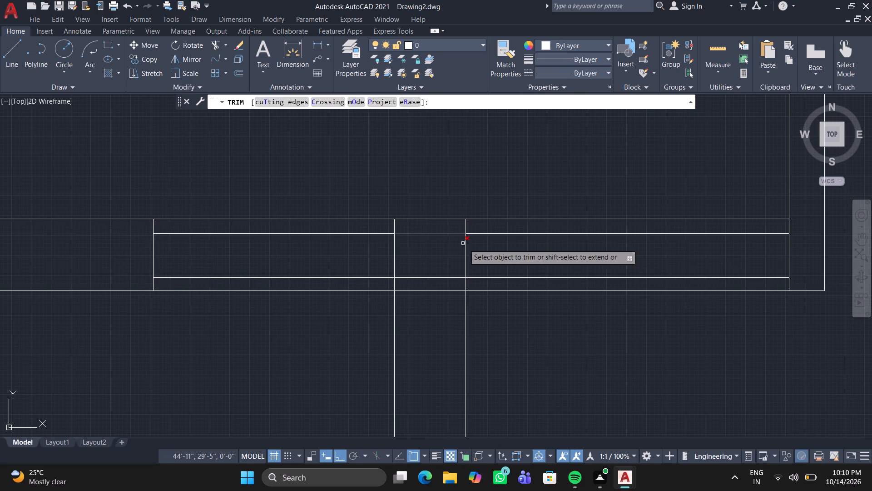
{"action": "left_click", "coordinate": [431, 233]}
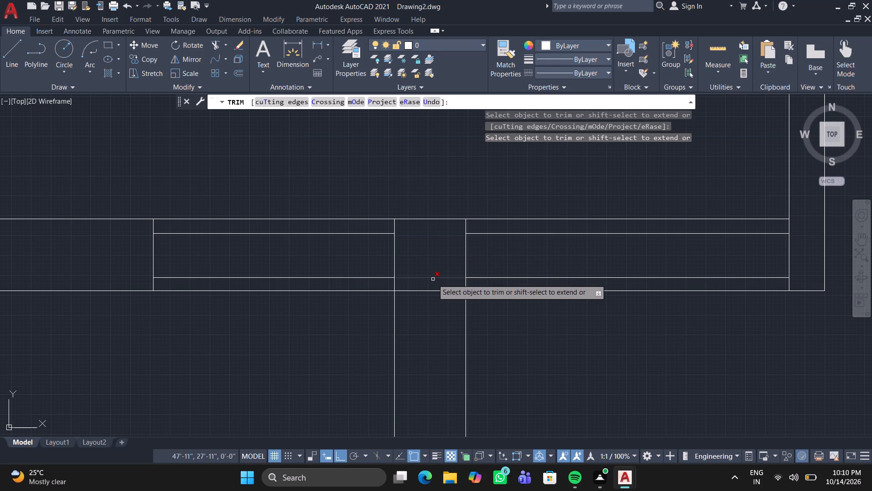
{"action": "left_click", "coordinate": [433, 280]}
{"action": "left_click", "coordinate": [426, 262]}
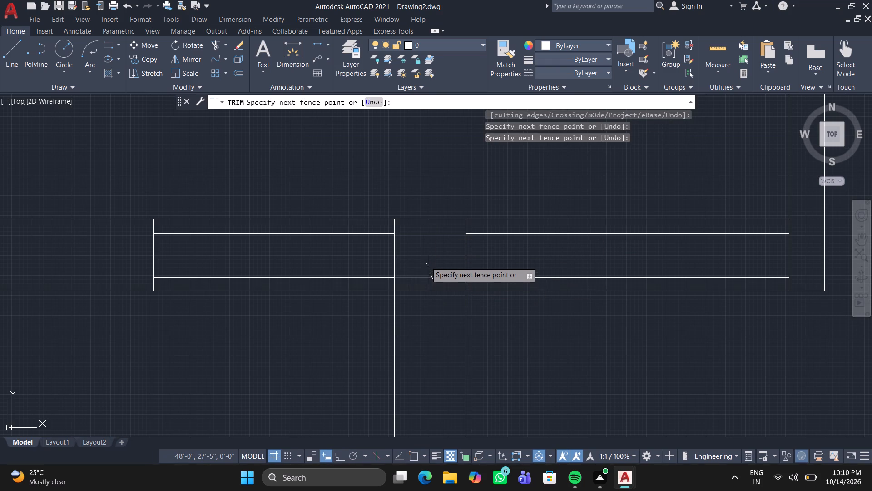
{"action": "double_click", "coordinate": [337, 291]}
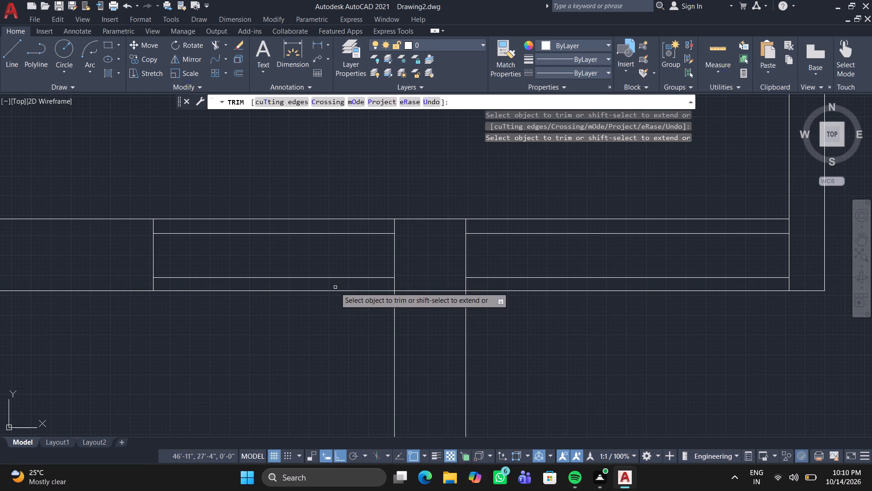
Trim the upper and lower wall face lines across the window openings on both sides of the vertical wall.
{"action": "left_click_drag", "start_coordinate": [335, 286], "coordinate": [320, 337]}
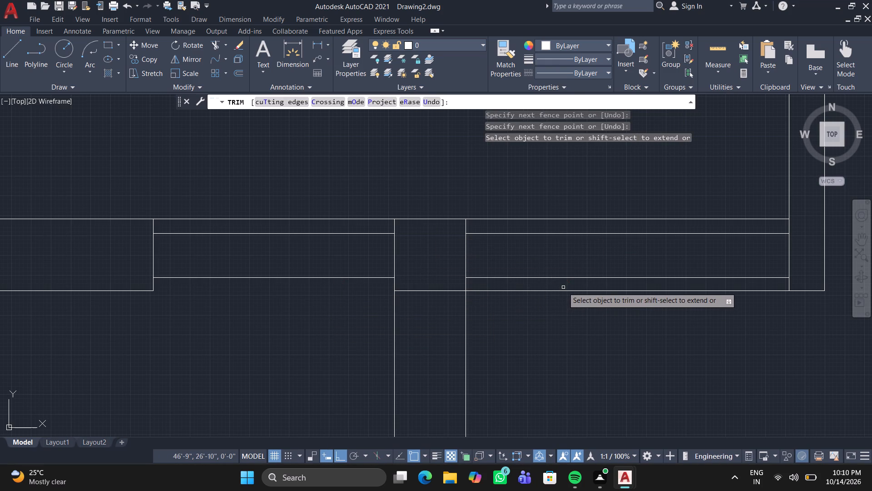
{"action": "left_click_drag", "start_coordinate": [563, 287], "coordinate": [565, 309]}
{"action": "left_click_drag", "start_coordinate": [640, 291], "coordinate": [650, 317]}
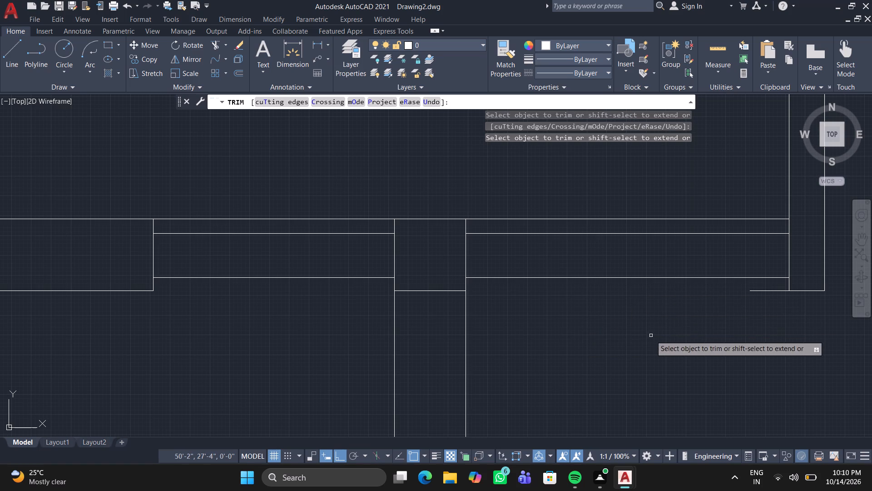
{"action": "left_click_drag", "start_coordinate": [772, 290], "coordinate": [771, 298]}
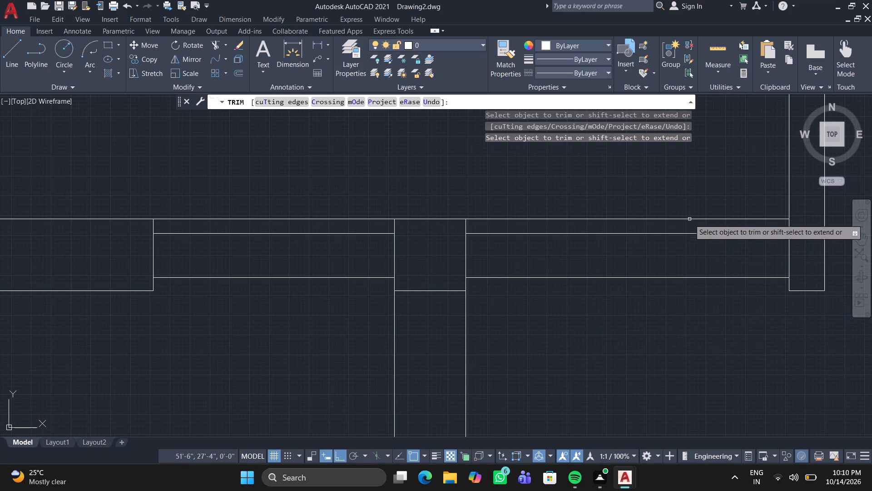
{"action": "left_click", "coordinate": [688, 220]}
{"action": "left_click", "coordinate": [678, 222]}
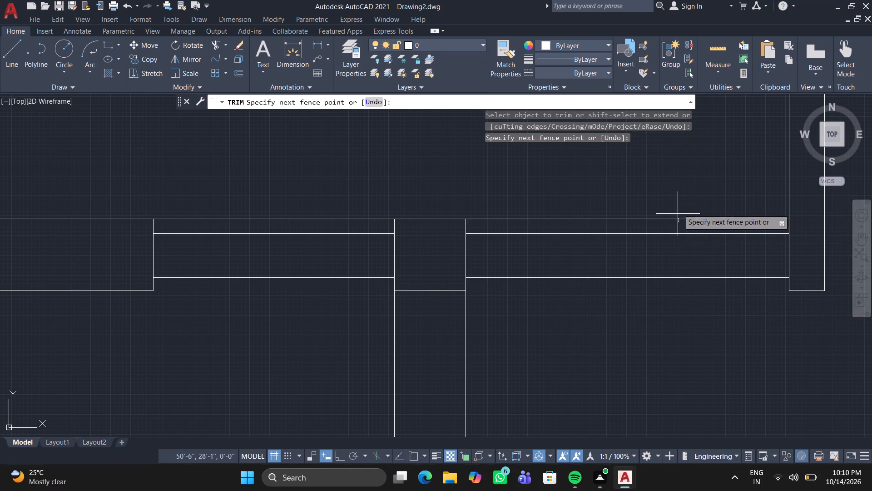
{"action": "left_click", "coordinate": [684, 175]}
{"action": "left_click", "coordinate": [775, 220]}
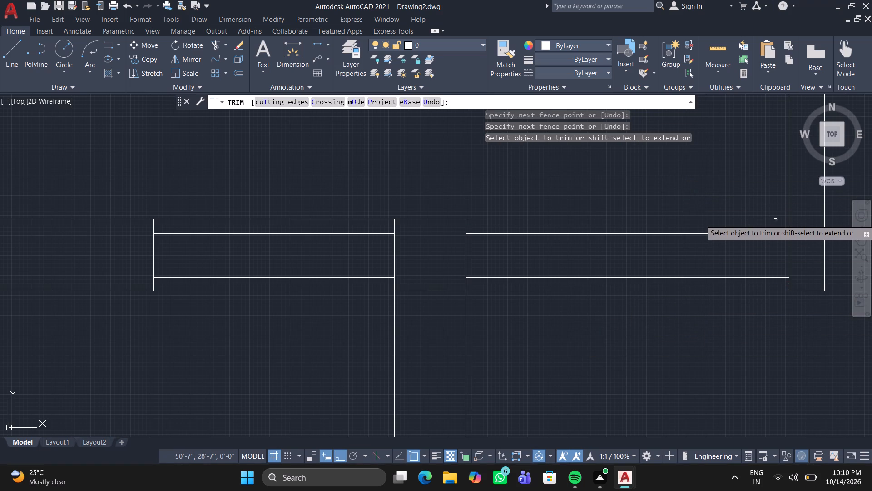
{"action": "left_click", "coordinate": [370, 220]}
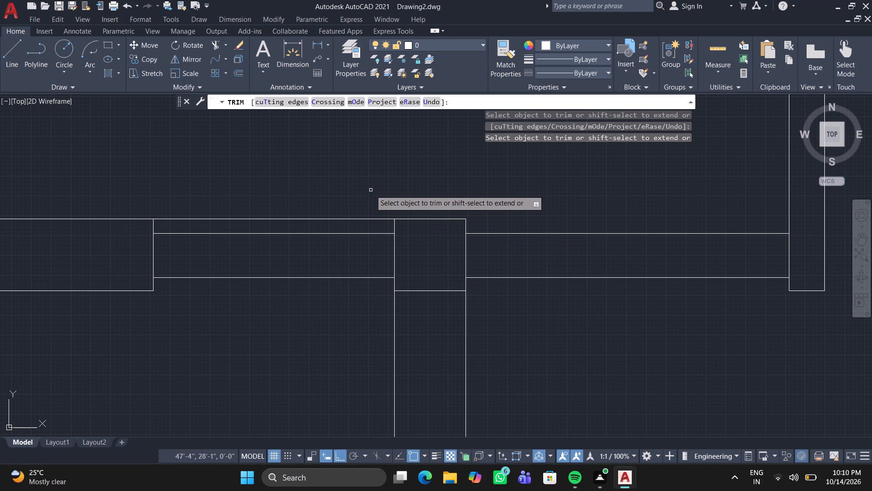
{"action": "left_click", "coordinate": [364, 218]}
{"action": "key", "text": "Escape"}
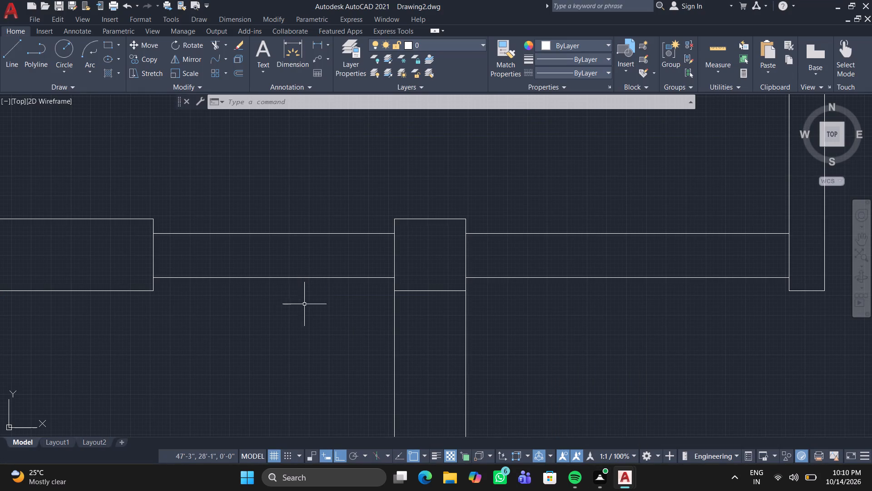
Look over the floor plan, from the lower rooms and bottom walls back up to the top wall.
{"action": "scroll", "coordinate": [231, 341], "scroll_direction": "down", "scroll_amount": 3}
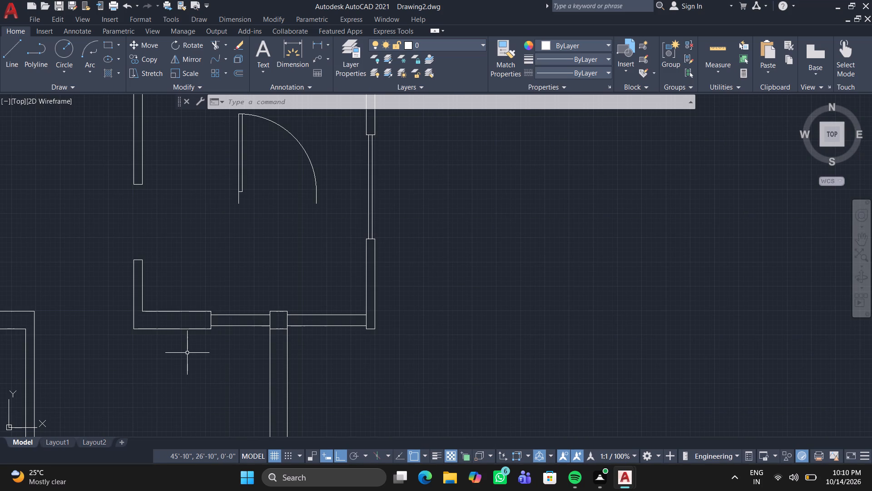
{"action": "middle_click_drag", "start_coordinate": [186, 354], "coordinate": [347, 303]}
{"action": "scroll", "coordinate": [221, 345], "scroll_direction": "down", "scroll_amount": 1}
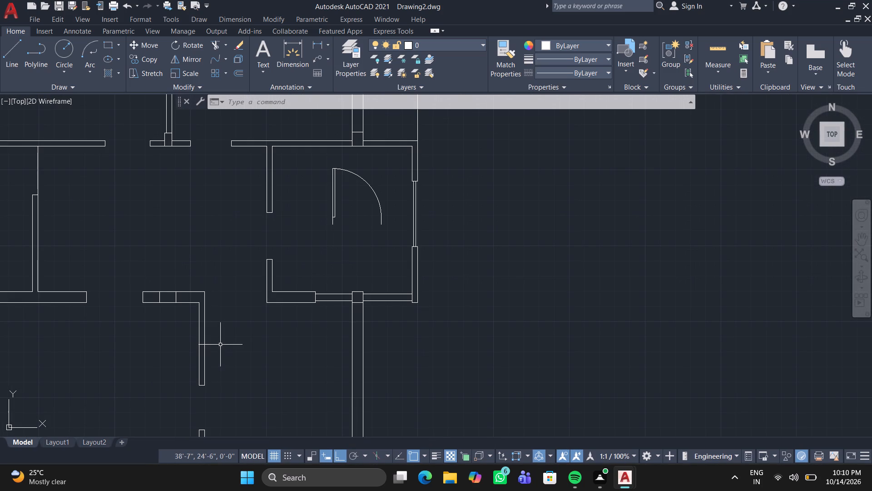
{"action": "middle_click_drag", "start_coordinate": [220, 345], "coordinate": [423, 279]}
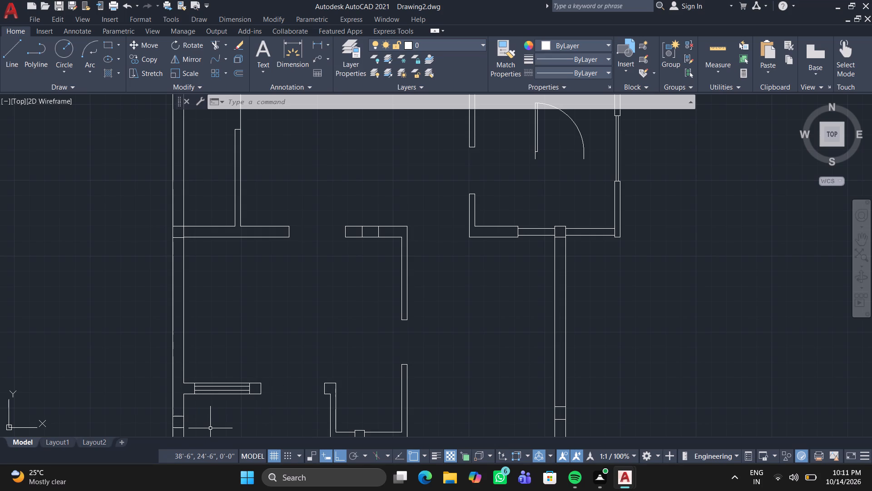
{"action": "middle_click_drag", "start_coordinate": [210, 429], "coordinate": [236, 235]}
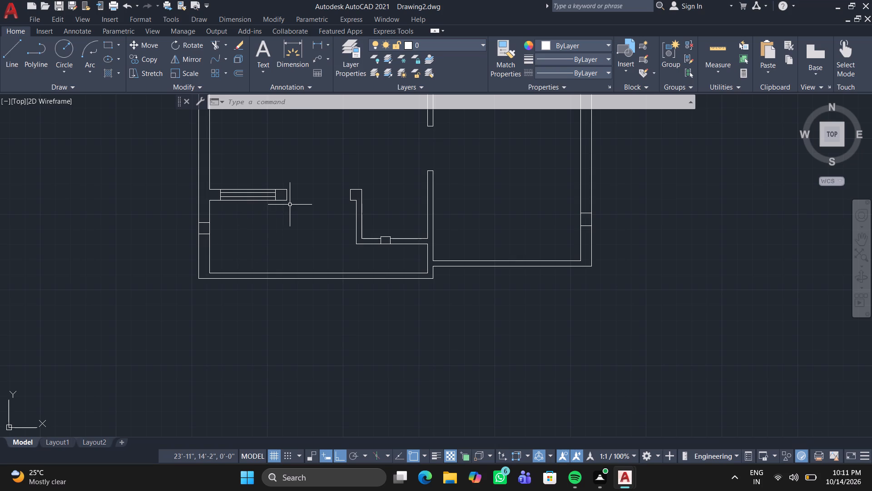
{"action": "middle_click_drag", "start_coordinate": [289, 210], "coordinate": [281, 435]}
{"action": "scroll", "coordinate": [281, 435], "scroll_direction": "down", "scroll_amount": 1}
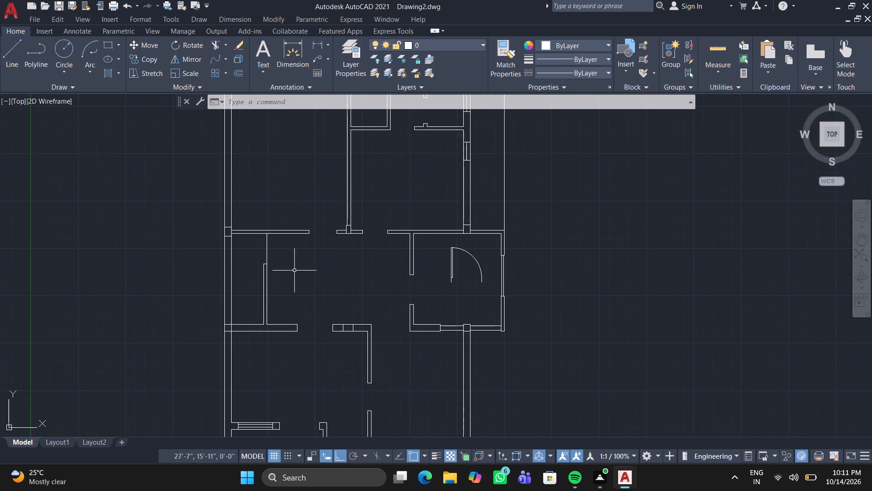
{"action": "middle_click_drag", "start_coordinate": [294, 272], "coordinate": [256, 322]}
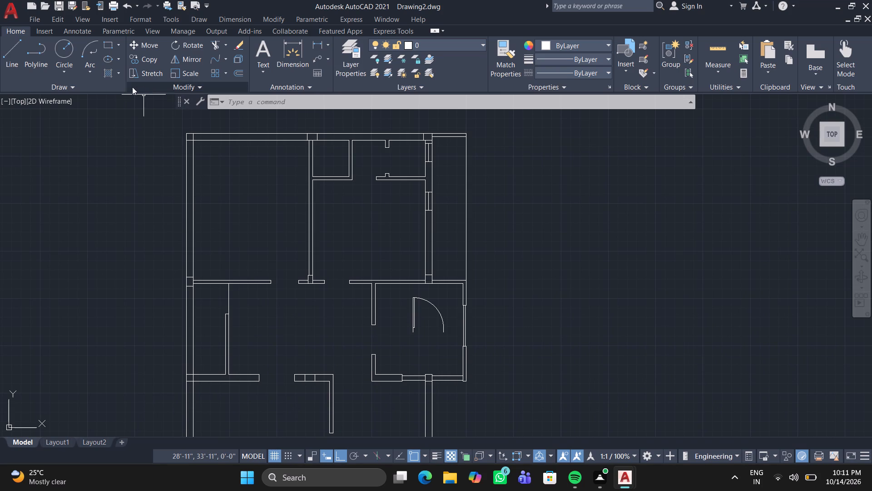
Hatch the three columns along the plan's top wall with a solid fill in Blue.
{"action": "left_click", "coordinate": [108, 71]}
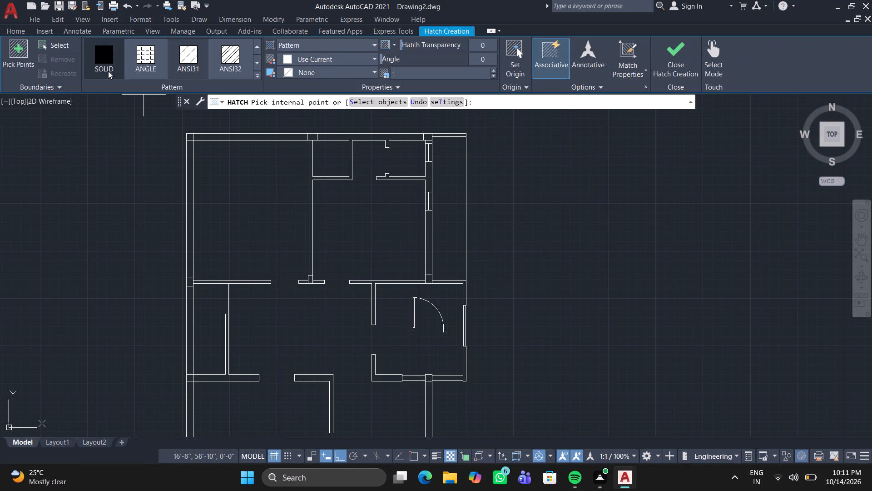
{"action": "left_click", "coordinate": [99, 61]}
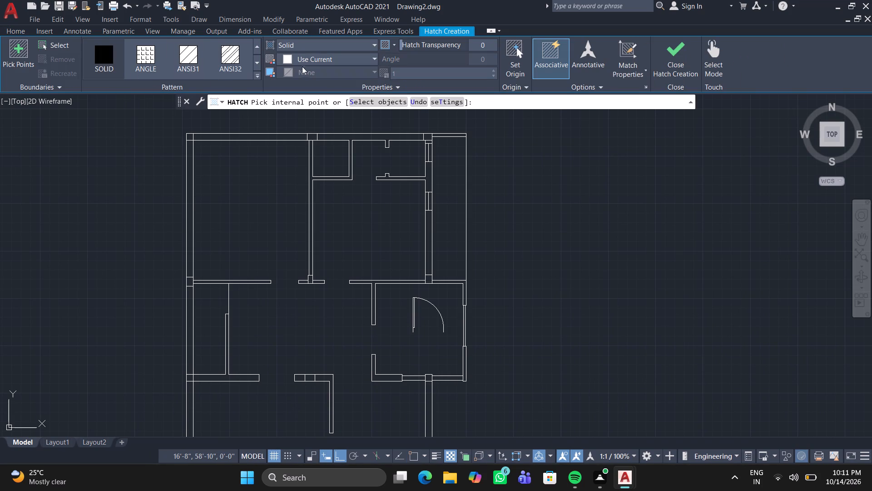
{"action": "left_click", "coordinate": [306, 62]}
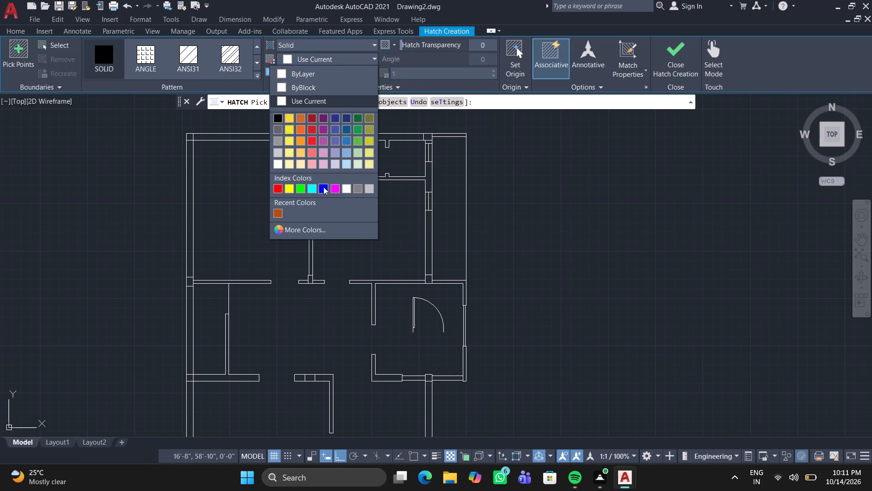
{"action": "left_click", "coordinate": [323, 187]}
{"action": "middle_click_drag", "start_coordinate": [263, 245], "coordinate": [282, 316]}
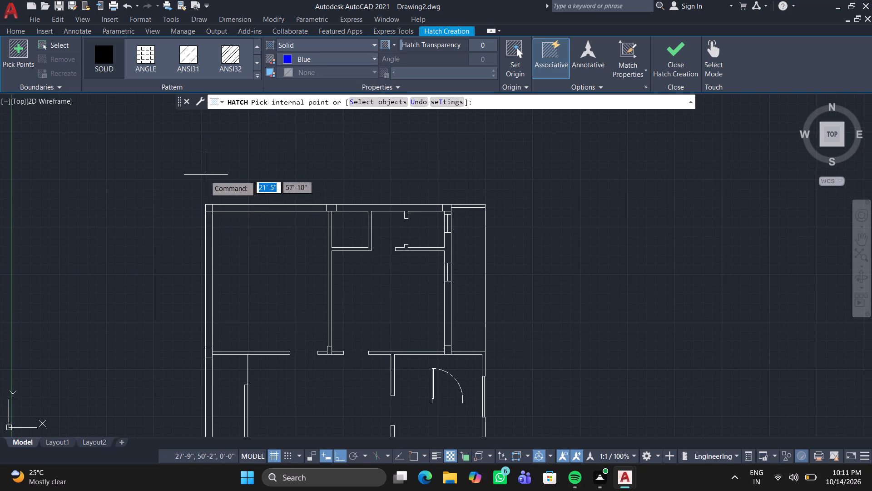
{"action": "scroll", "coordinate": [203, 206], "scroll_direction": "up", "scroll_amount": 5}
{"action": "left_click", "coordinate": [242, 203]}
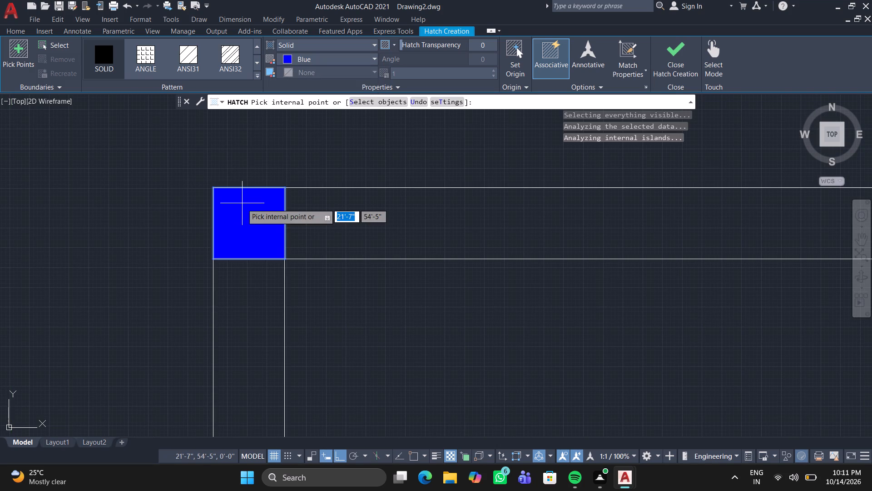
{"action": "scroll", "coordinate": [415, 240], "scroll_direction": "down", "scroll_amount": 3}
{"action": "middle_click_drag", "start_coordinate": [452, 256], "coordinate": [102, 215]}
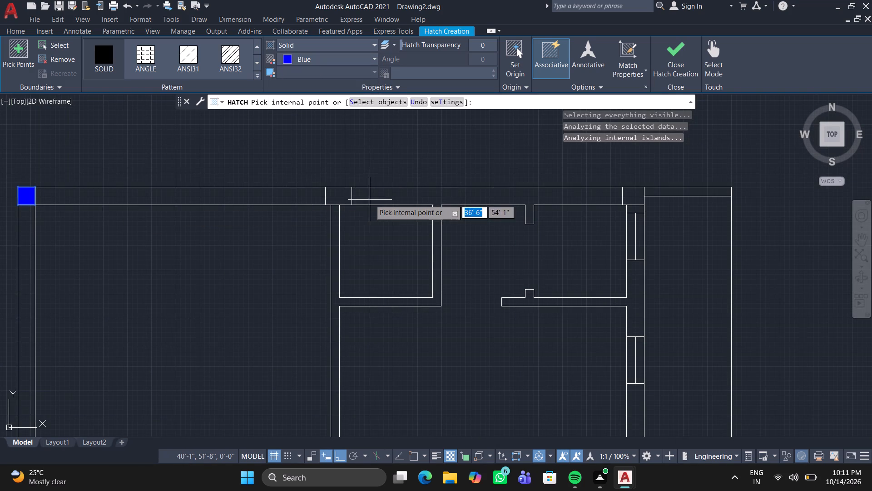
{"action": "left_click", "coordinate": [340, 196]}
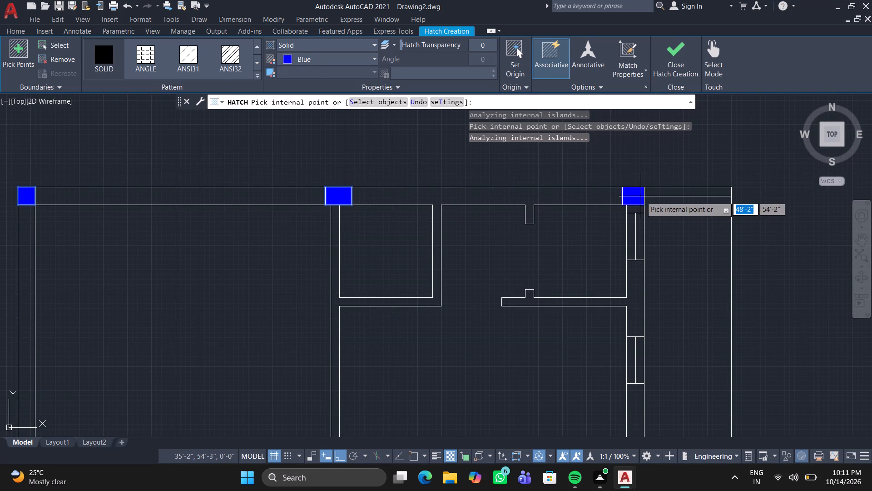
{"action": "left_click", "coordinate": [641, 196]}
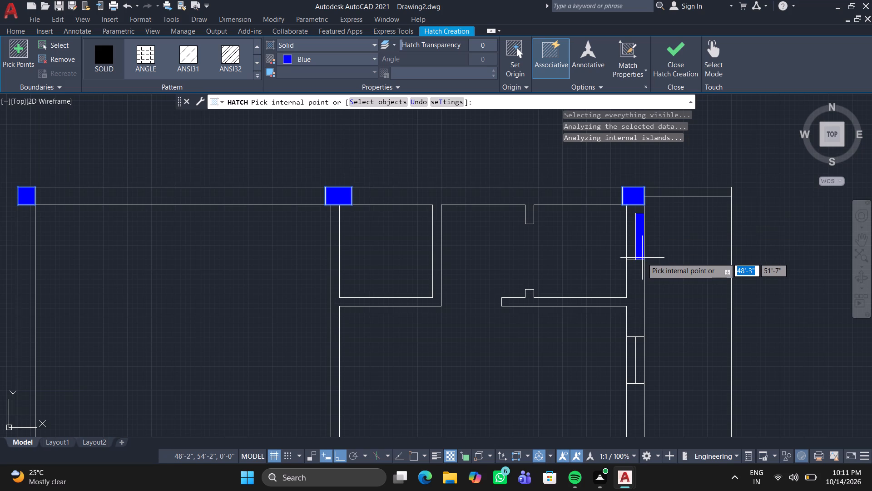
Fill the three columns along the horizontal wall below the upper rooms with the same solid blue hatch.
{"action": "scroll", "coordinate": [642, 258], "scroll_direction": "down", "scroll_amount": 1}
{"action": "middle_click_drag", "start_coordinate": [621, 252], "coordinate": [462, 145]}
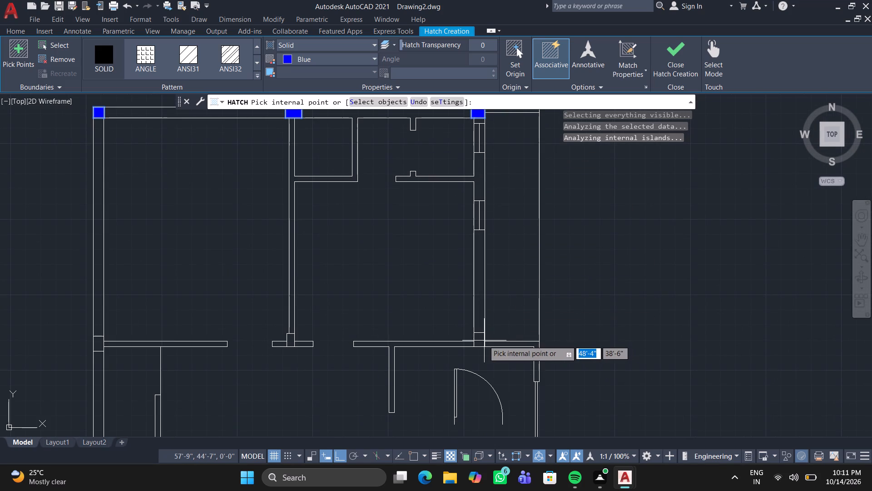
{"action": "left_click", "coordinate": [478, 335]}
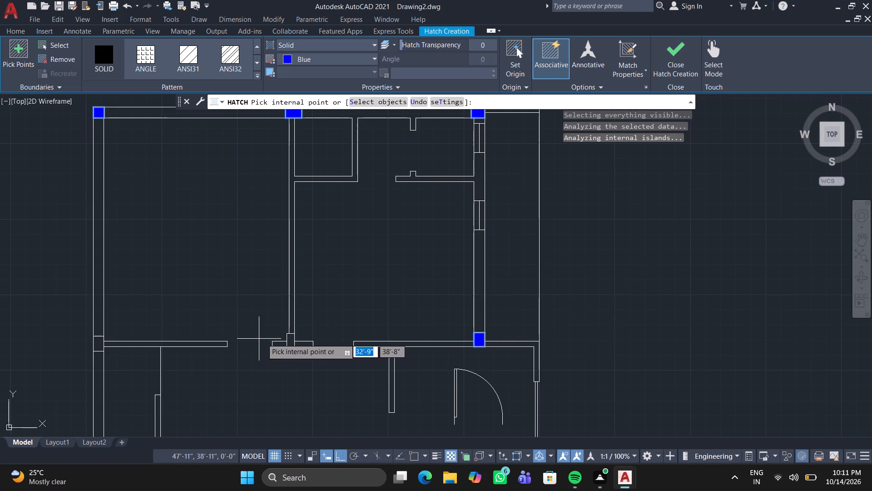
{"action": "left_click", "coordinate": [287, 339]}
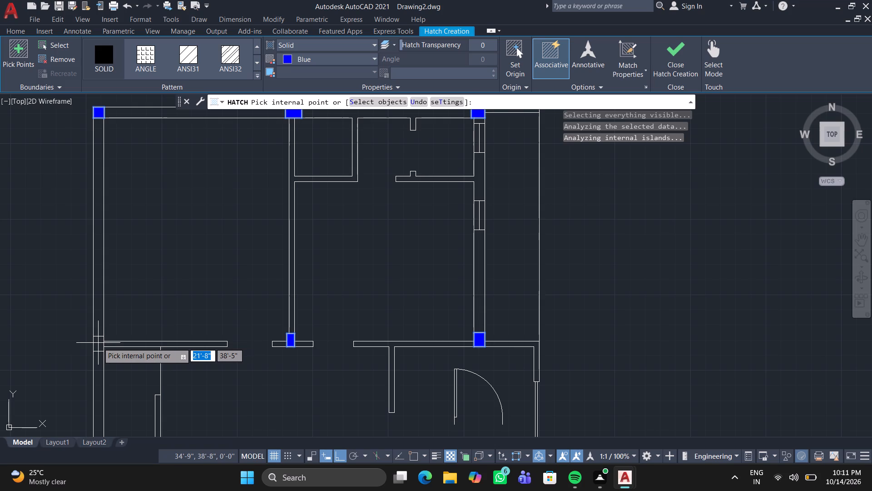
{"action": "left_click", "coordinate": [98, 343]}
Fill the three columns along the lower cross wall with solid blue, from the outer left wall to the window wall junction.
{"action": "scroll", "coordinate": [101, 340], "scroll_direction": "down", "scroll_amount": 1}
{"action": "middle_click_drag", "start_coordinate": [101, 340], "coordinate": [85, 164]}
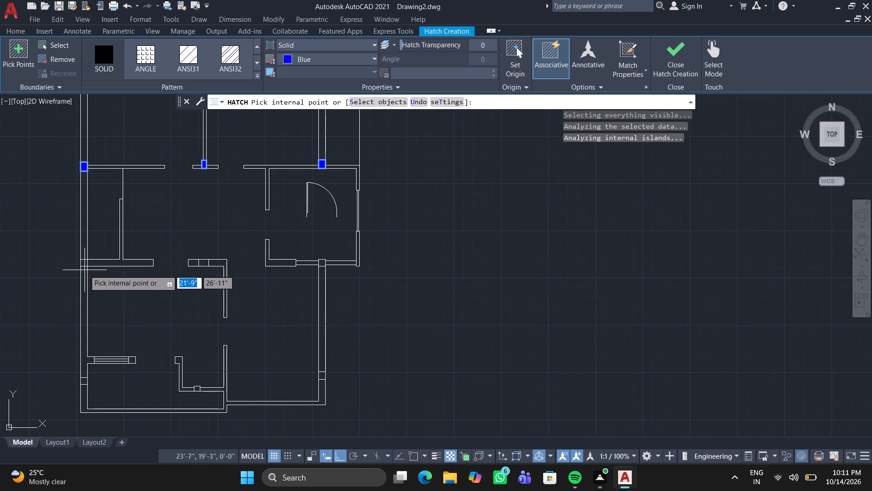
{"action": "scroll", "coordinate": [64, 265], "scroll_direction": "up", "scroll_amount": 3}
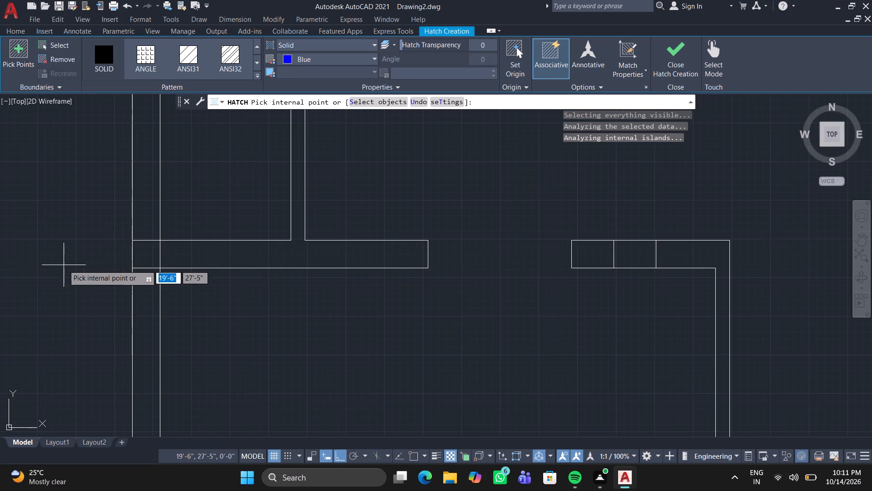
{"action": "left_click", "coordinate": [146, 257]}
{"action": "middle_click_drag", "start_coordinate": [422, 291], "coordinate": [413, 292]}
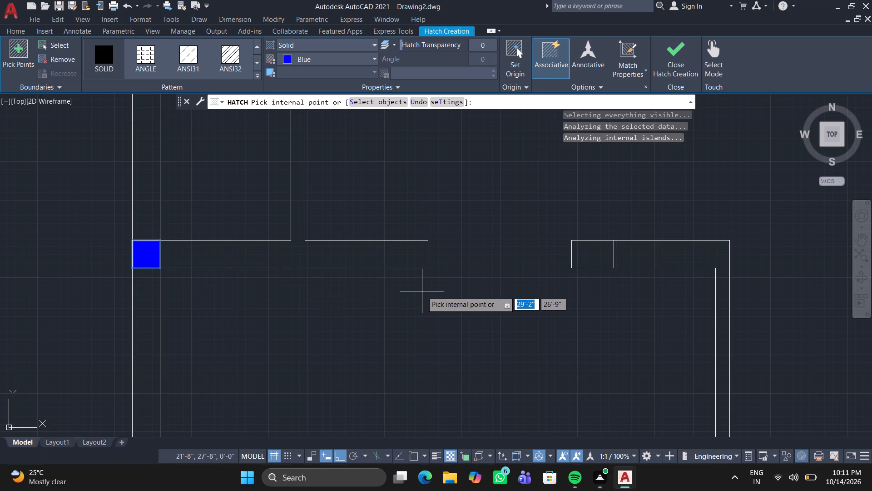
{"action": "middle_click_drag", "start_coordinate": [413, 292], "coordinate": [75, 302]}
{"action": "left_click", "coordinate": [284, 261]}
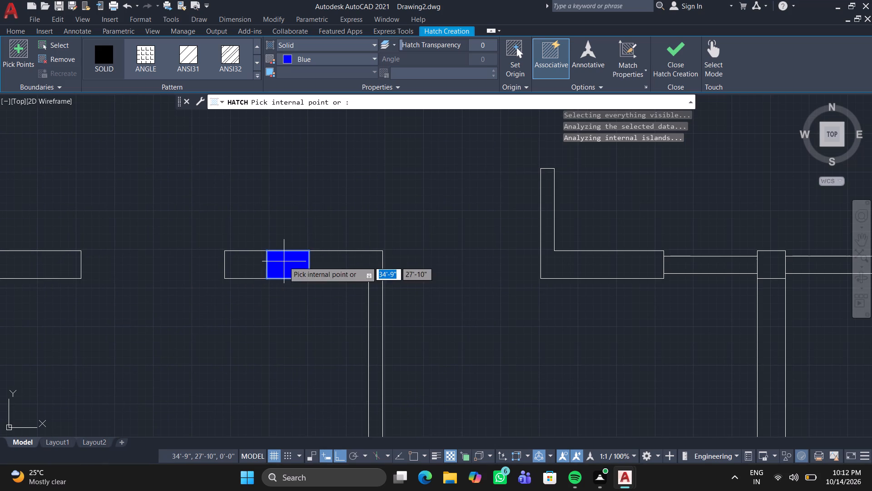
{"action": "scroll", "coordinate": [353, 267], "scroll_direction": "down", "scroll_amount": 2}
{"action": "middle_click_drag", "start_coordinate": [353, 268], "coordinate": [168, 271]}
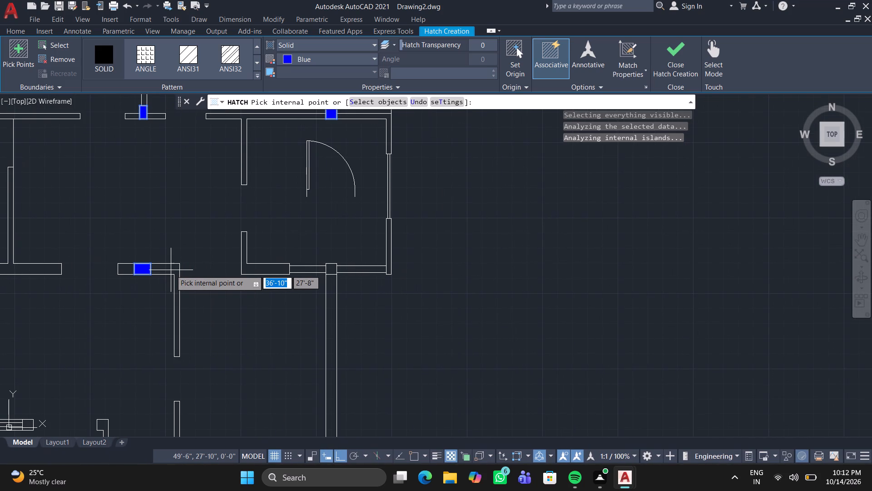
{"action": "scroll", "coordinate": [327, 269], "scroll_direction": "up", "scroll_amount": 3}
{"action": "left_click", "coordinate": [327, 269]}
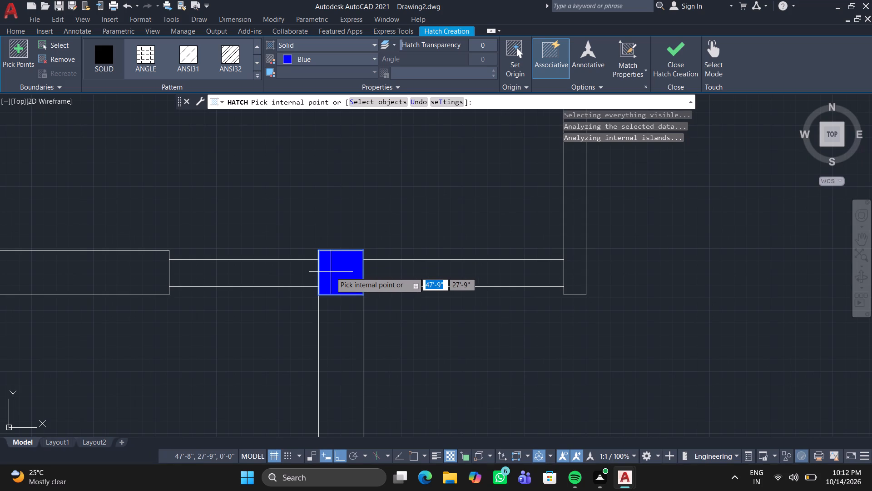
Fill the three lowest columns with the solid blue hatch: right outer wall, short inner wall and left outer wall.
{"action": "scroll", "coordinate": [331, 272], "scroll_direction": "down", "scroll_amount": 3}
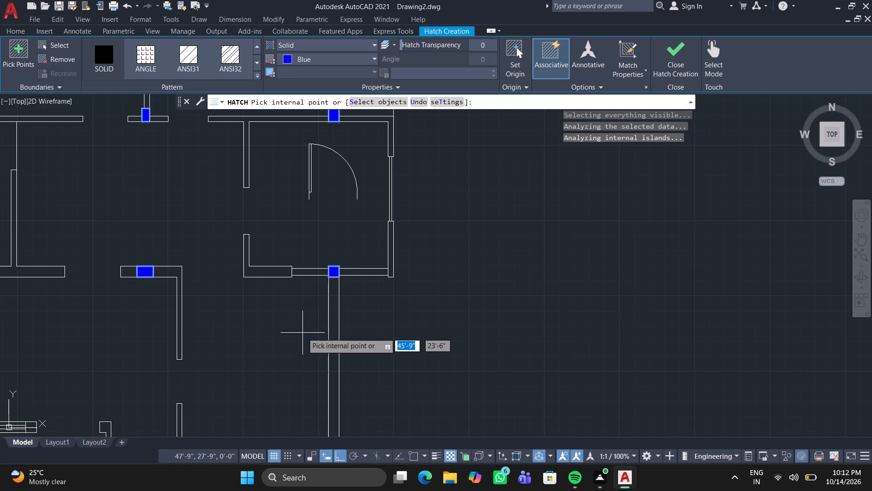
{"action": "middle_click_drag", "start_coordinate": [302, 333], "coordinate": [313, 102]}
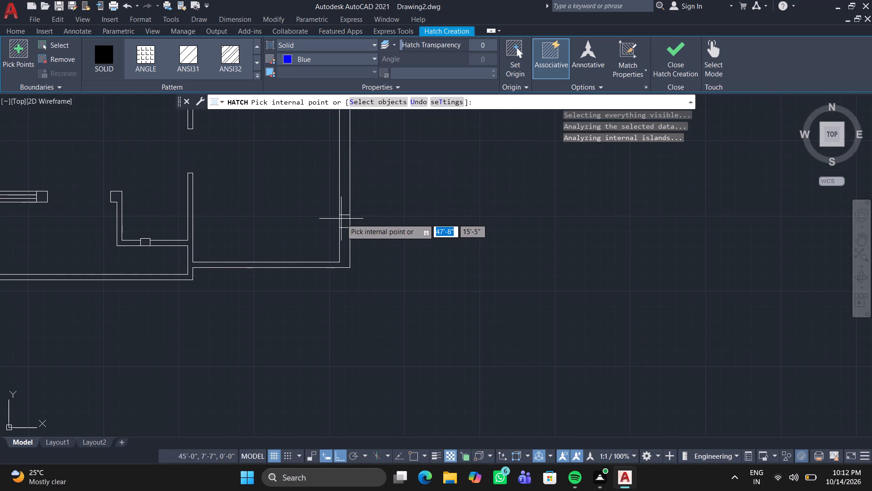
{"action": "scroll", "coordinate": [341, 219], "scroll_direction": "up", "scroll_amount": 2}
{"action": "left_click", "coordinate": [341, 219]}
{"action": "scroll", "coordinate": [140, 224], "scroll_direction": "down", "scroll_amount": 3}
{"action": "middle_click_drag", "start_coordinate": [139, 224], "coordinate": [524, 197]}
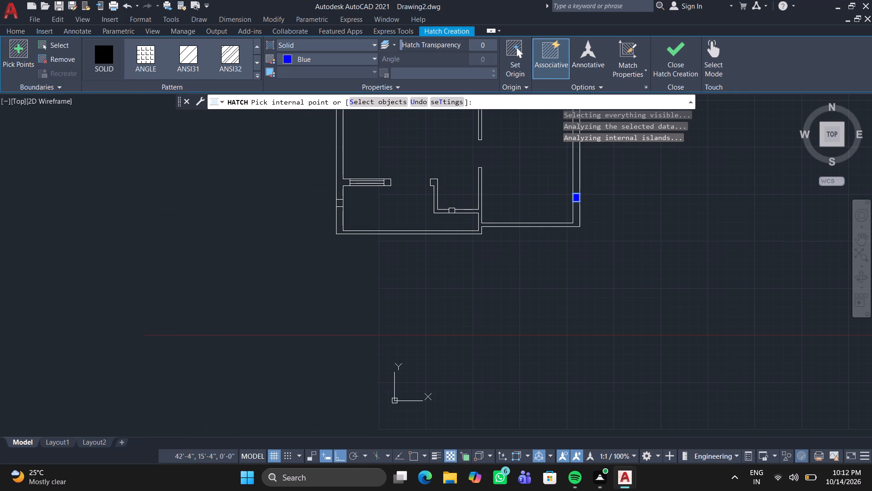
{"action": "scroll", "coordinate": [456, 213], "scroll_direction": "up", "scroll_amount": 3}
{"action": "left_click", "coordinate": [435, 200]}
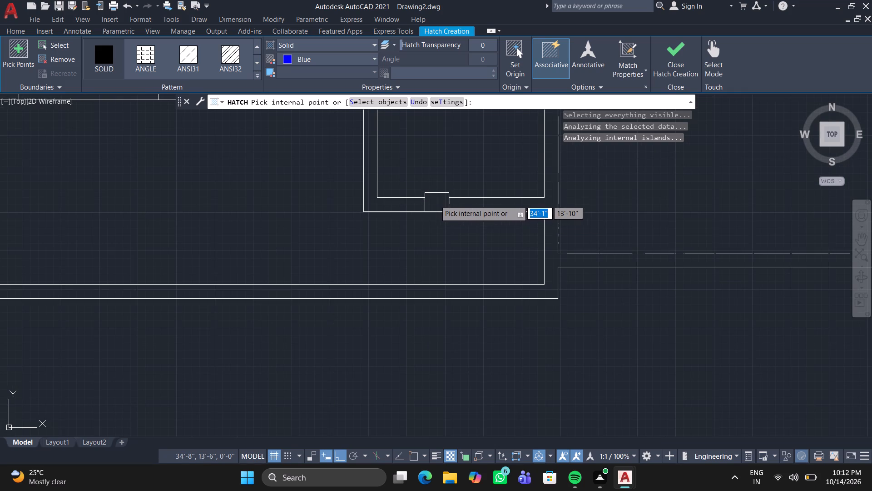
{"action": "scroll", "coordinate": [305, 200], "scroll_direction": "down", "scroll_amount": 2}
{"action": "middle_click_drag", "start_coordinate": [300, 200], "coordinate": [297, 243]}
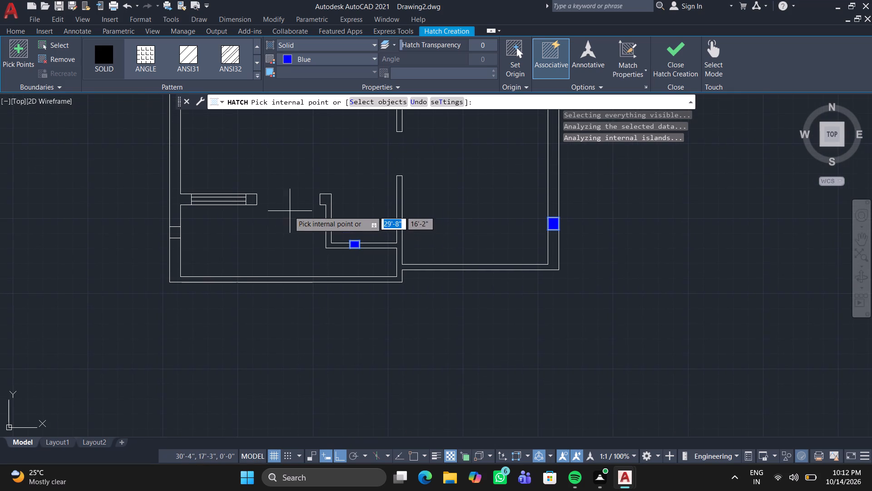
{"action": "middle_click_drag", "start_coordinate": [268, 213], "coordinate": [462, 205]}
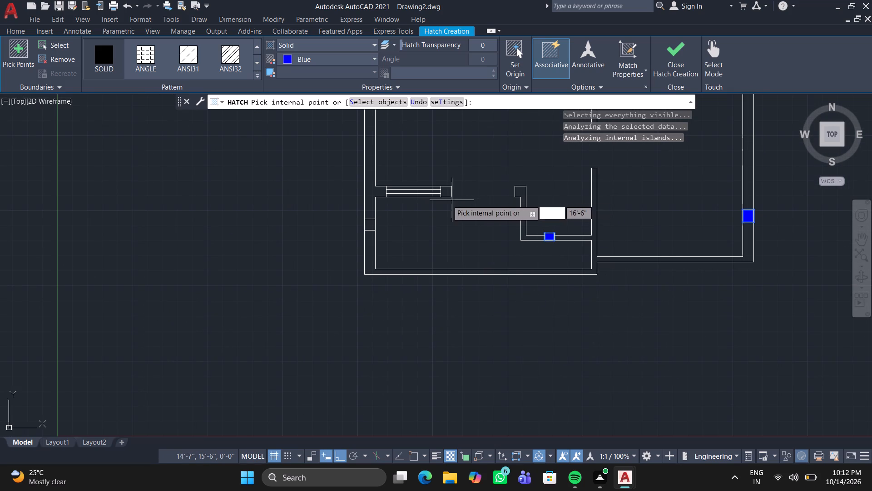
{"action": "scroll", "coordinate": [359, 225], "scroll_direction": "up", "scroll_amount": 1}
{"action": "left_click", "coordinate": [373, 218]}
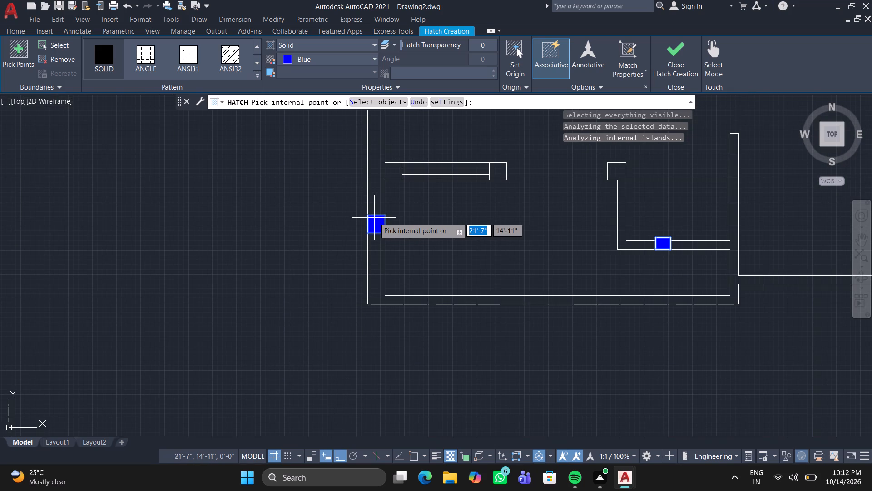
{"action": "scroll", "coordinate": [373, 207], "scroll_direction": "down", "scroll_amount": 4}
{"action": "middle_click_drag", "start_coordinate": [345, 192], "coordinate": [332, 243]}
{"action": "scroll", "coordinate": [353, 199], "scroll_direction": "up", "scroll_amount": 3}
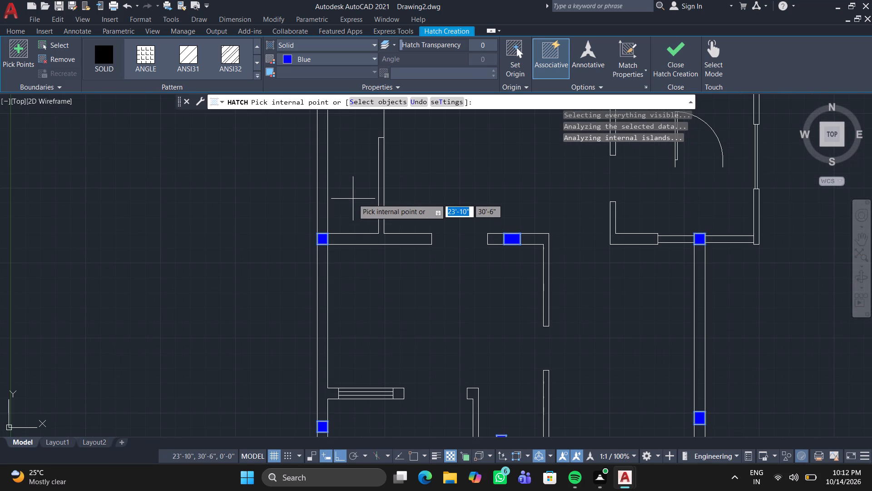
{"action": "key", "text": "Return"}
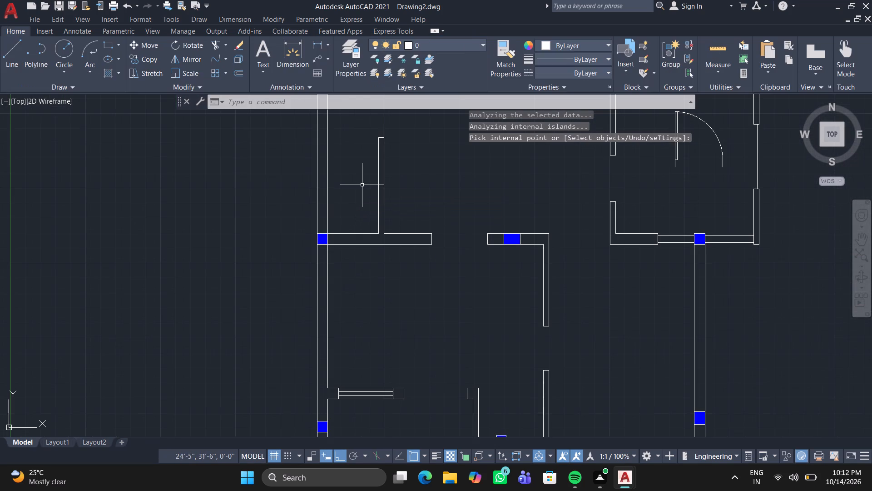
Select the whole floor plan and set its object colour to orange 205,105,40.
{"action": "scroll", "coordinate": [362, 186], "scroll_direction": "down", "scroll_amount": 2}
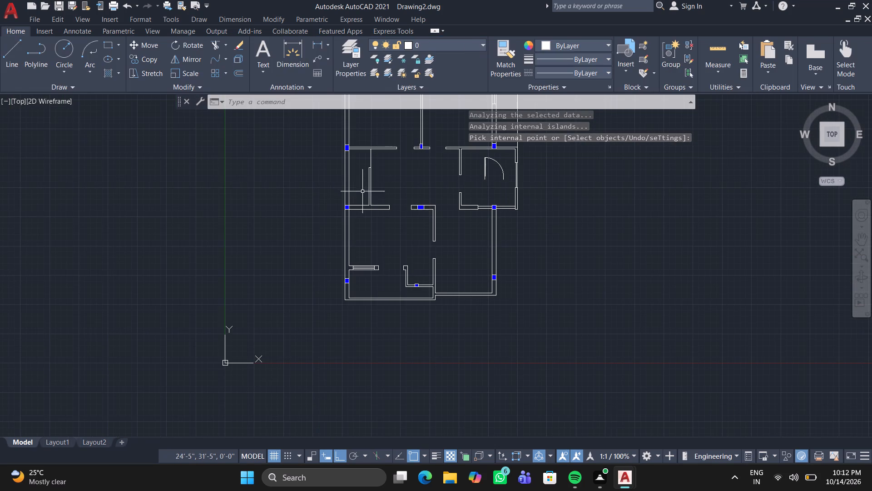
{"action": "middle_click_drag", "start_coordinate": [329, 197], "coordinate": [265, 282]}
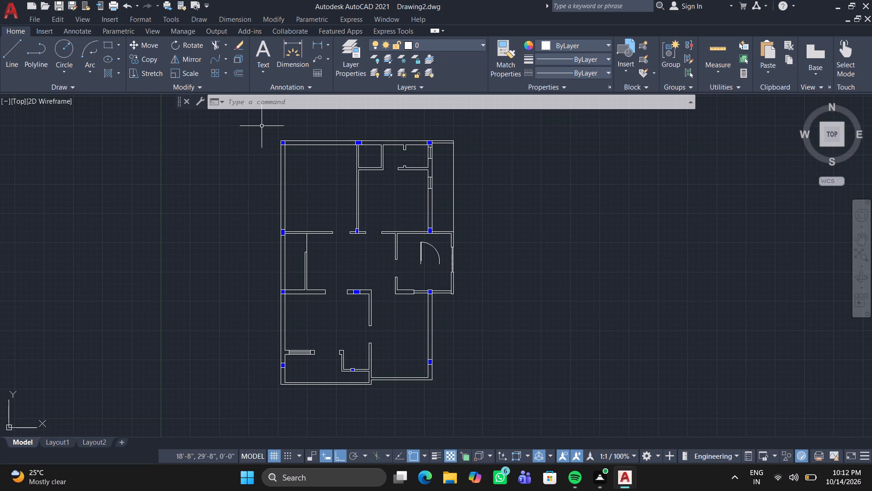
{"action": "left_click_drag", "start_coordinate": [262, 126], "coordinate": [267, 131]}
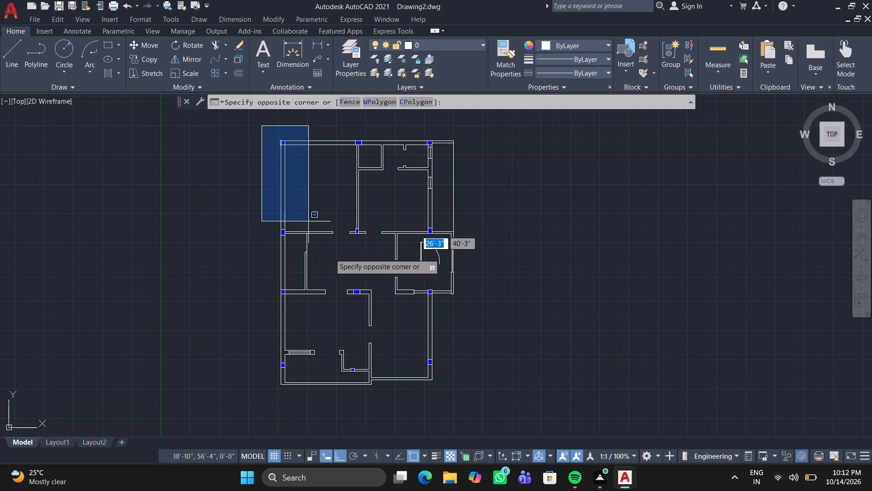
{"action": "left_click", "coordinate": [489, 412]}
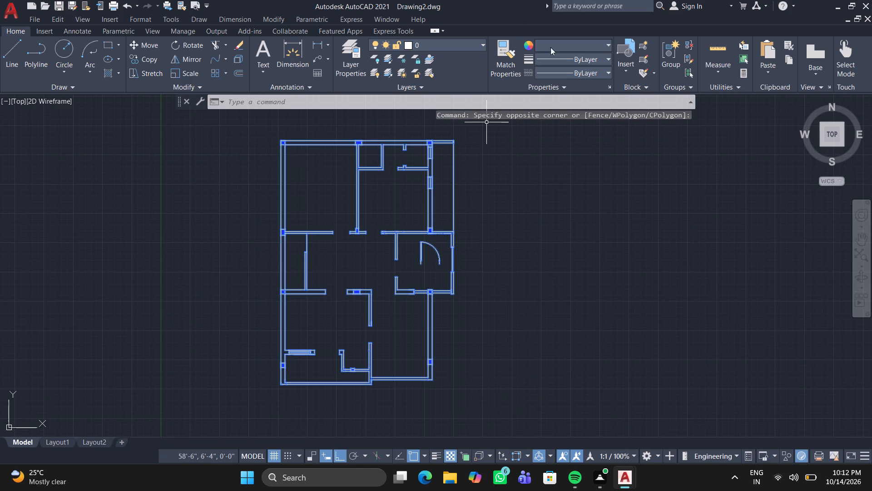
{"action": "left_click", "coordinate": [599, 46]}
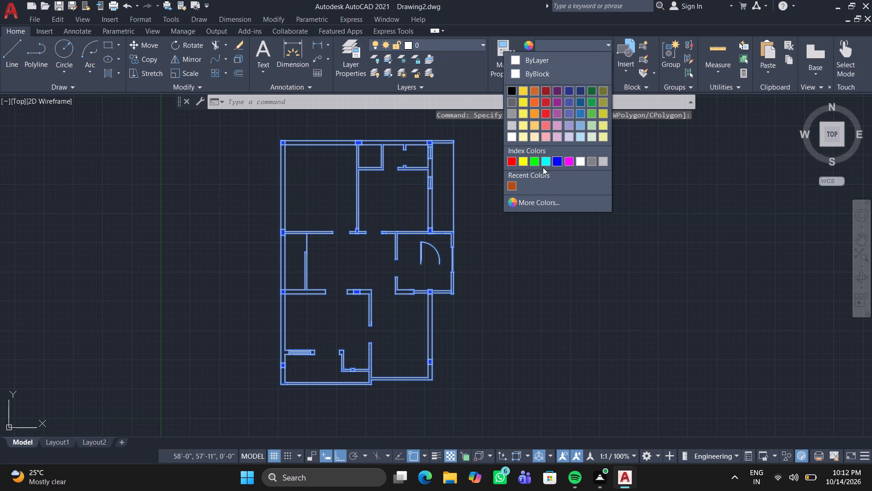
{"action": "left_click", "coordinate": [535, 92]}
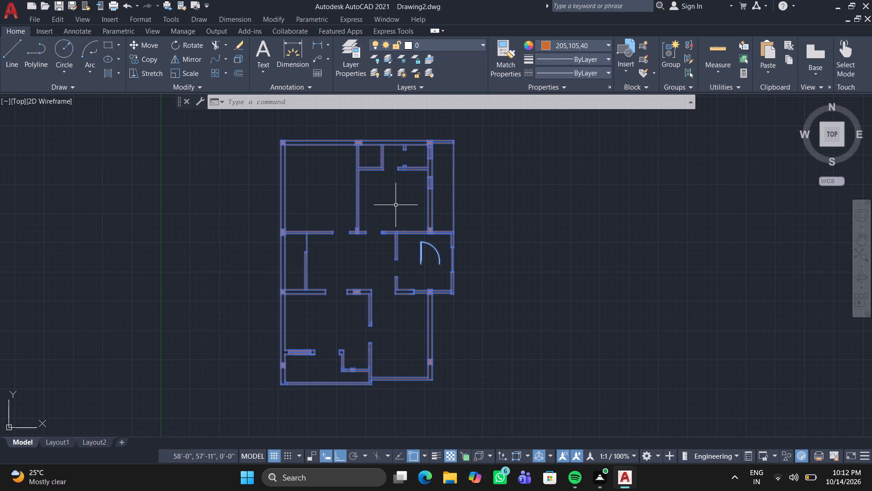
{"action": "key", "text": "Escape"}
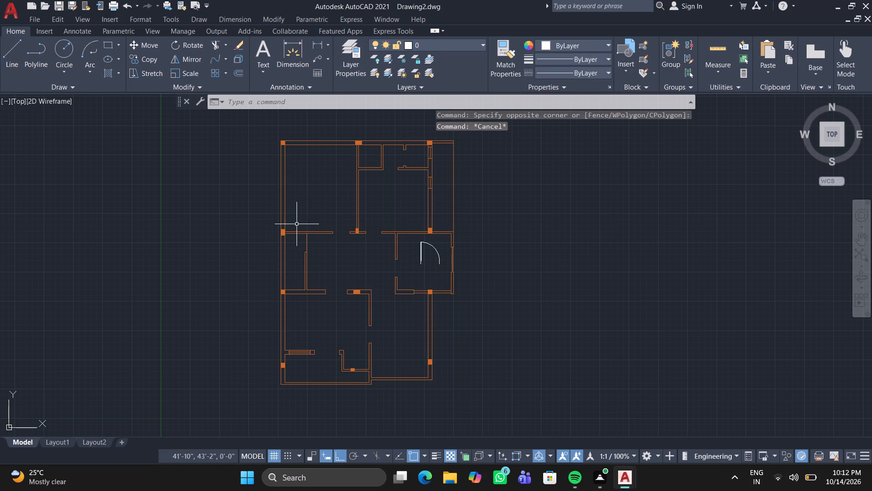
Set the column hatch colour back to Blue.
{"action": "scroll", "coordinate": [290, 236], "scroll_direction": "up", "scroll_amount": 4}
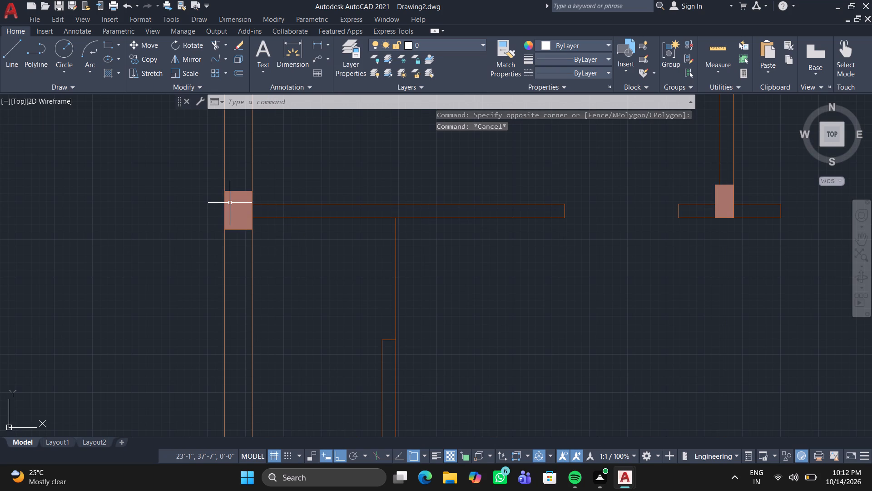
{"action": "left_click", "coordinate": [230, 203]}
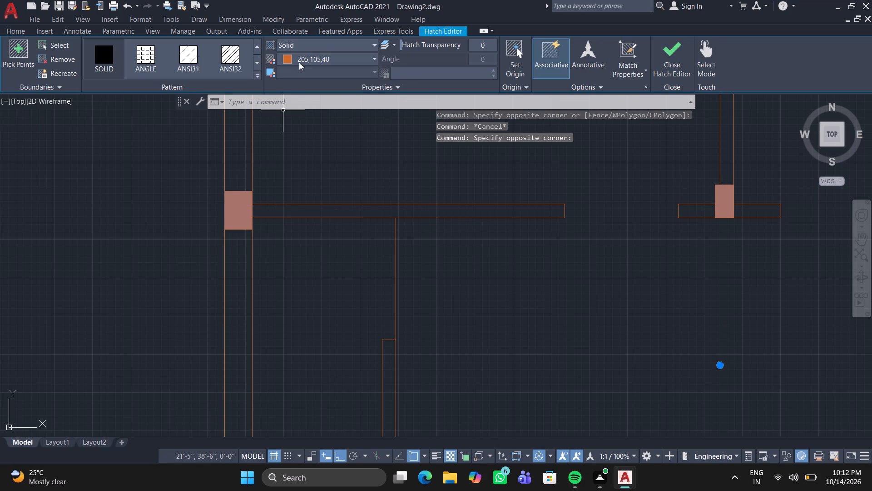
{"action": "left_click", "coordinate": [290, 58]}
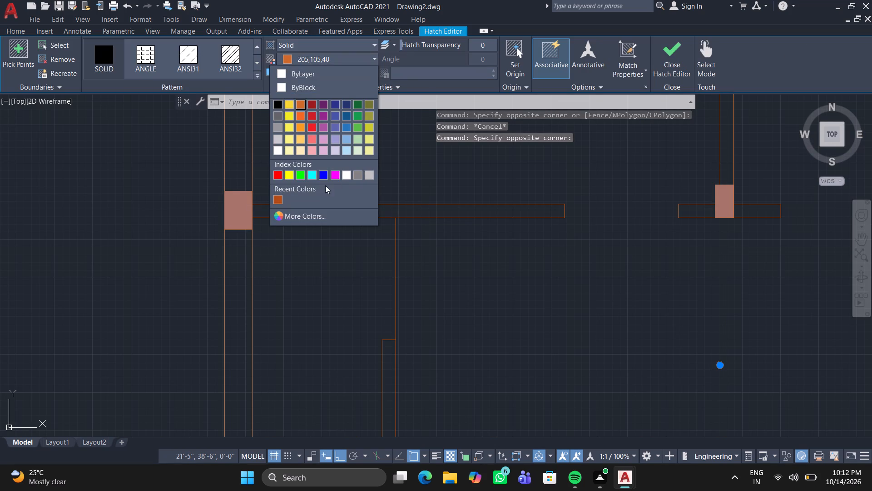
{"action": "left_click", "coordinate": [324, 178]}
{"action": "scroll", "coordinate": [421, 223], "scroll_direction": "down", "scroll_amount": 4}
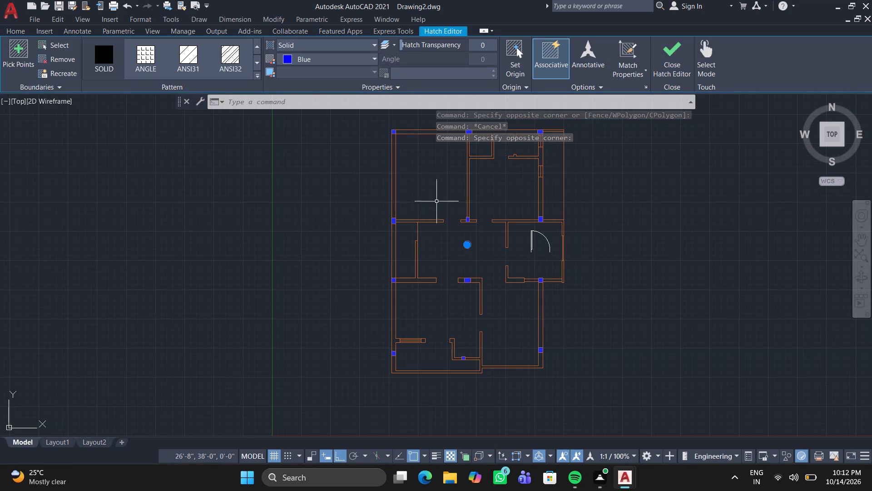
{"action": "middle_click_drag", "start_coordinate": [436, 195], "coordinate": [394, 243]}
{"action": "scroll", "coordinate": [357, 176], "scroll_direction": "up", "scroll_amount": 4}
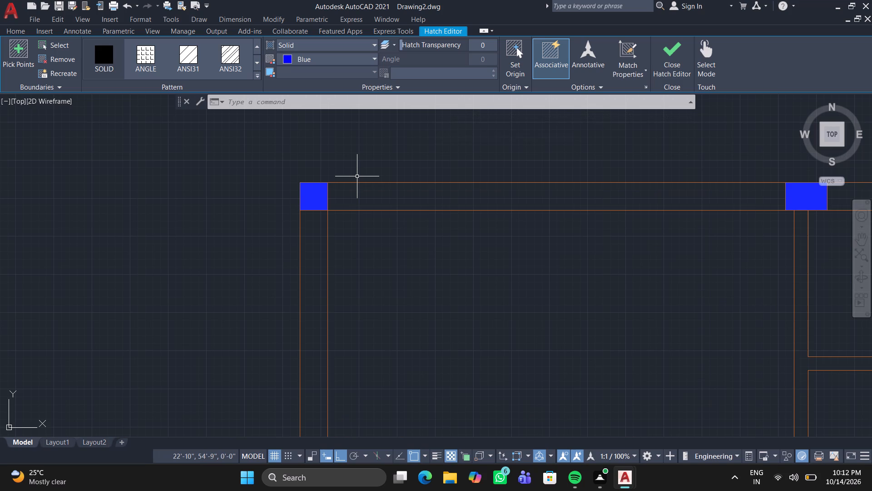
{"action": "key", "text": "Escape"}
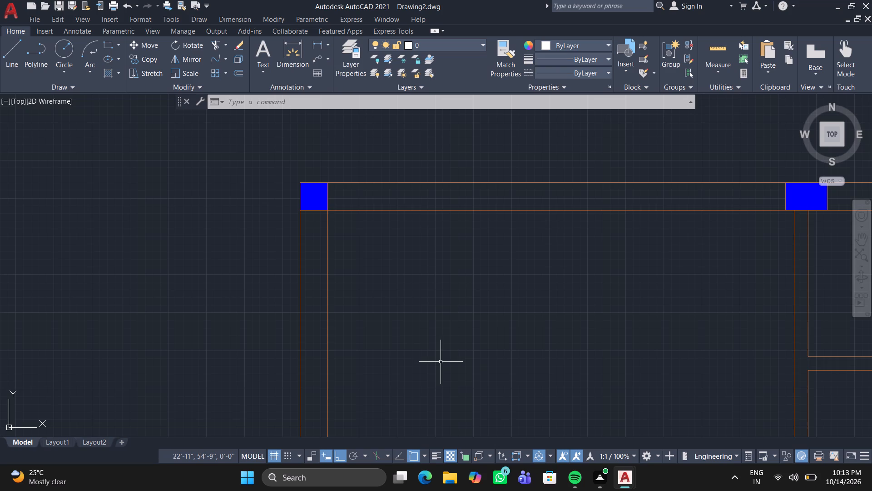
With Ortho off, copy the door block from its lower hinge corner to the doorway in the upper-left room's bottom wall.
{"action": "scroll", "coordinate": [443, 380], "scroll_direction": "down", "scroll_amount": 2}
{"action": "middle_click_drag", "start_coordinate": [443, 380], "coordinate": [199, 202]}
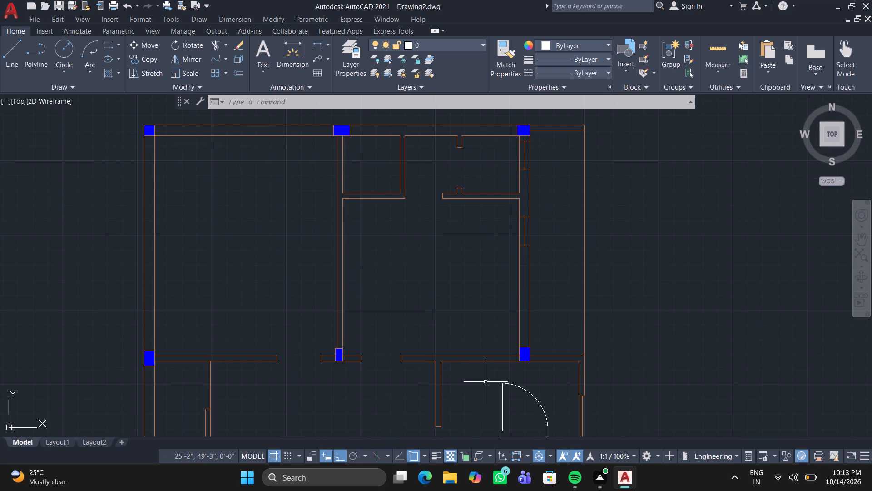
{"action": "middle_click_drag", "start_coordinate": [480, 352], "coordinate": [473, 266]}
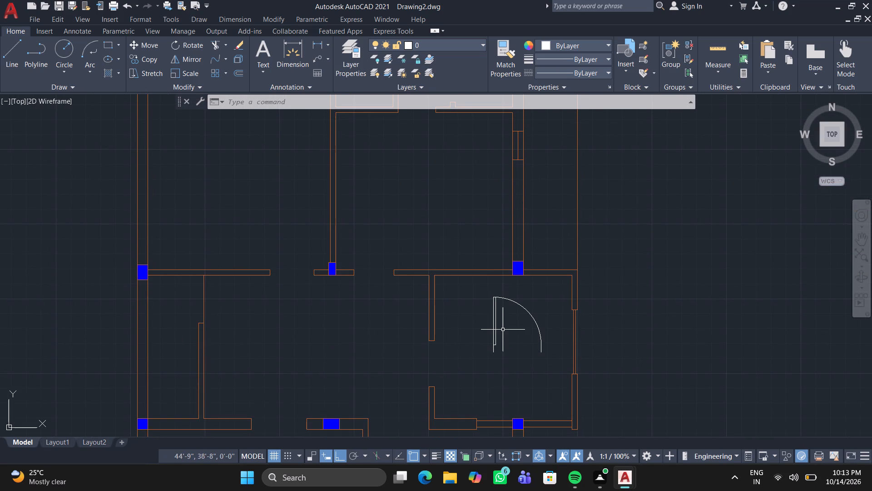
{"action": "left_click", "coordinate": [497, 329]}
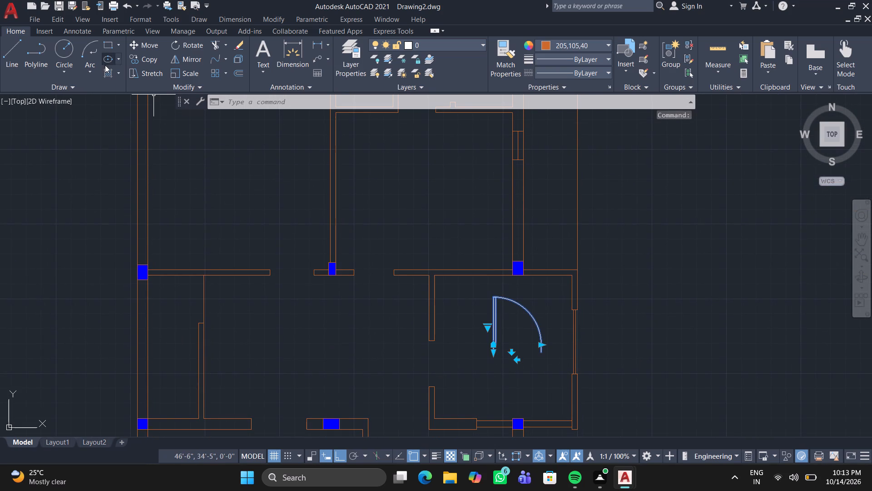
{"action": "left_click", "coordinate": [128, 57]}
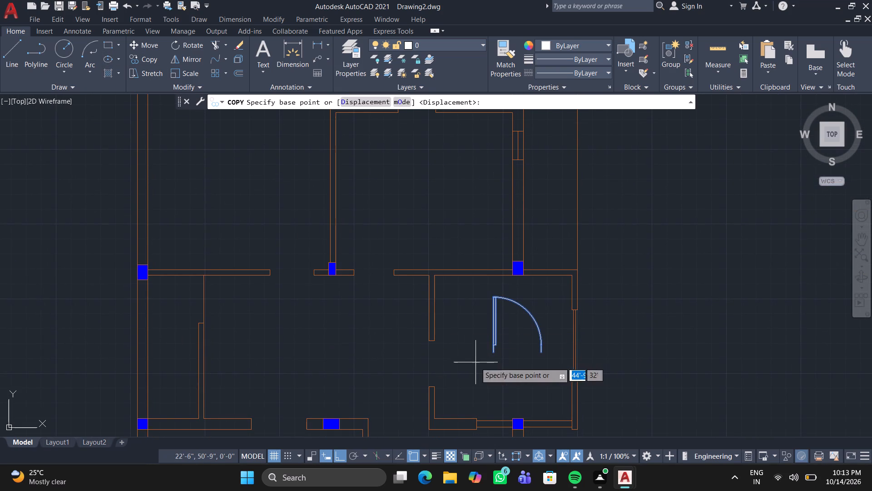
{"action": "scroll", "coordinate": [496, 356], "scroll_direction": "up", "scroll_amount": 2}
{"action": "left_click", "coordinate": [488, 349]}
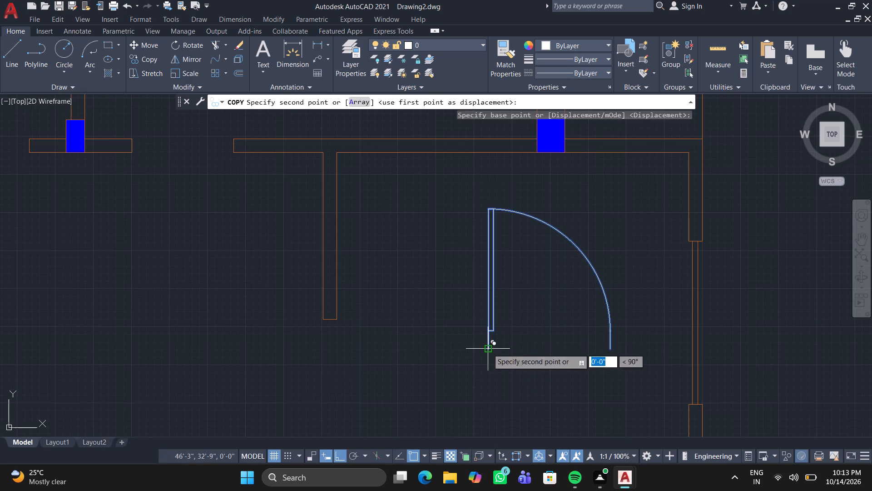
{"action": "left_click", "coordinate": [332, 455]}
{"action": "left_click", "coordinate": [335, 451]}
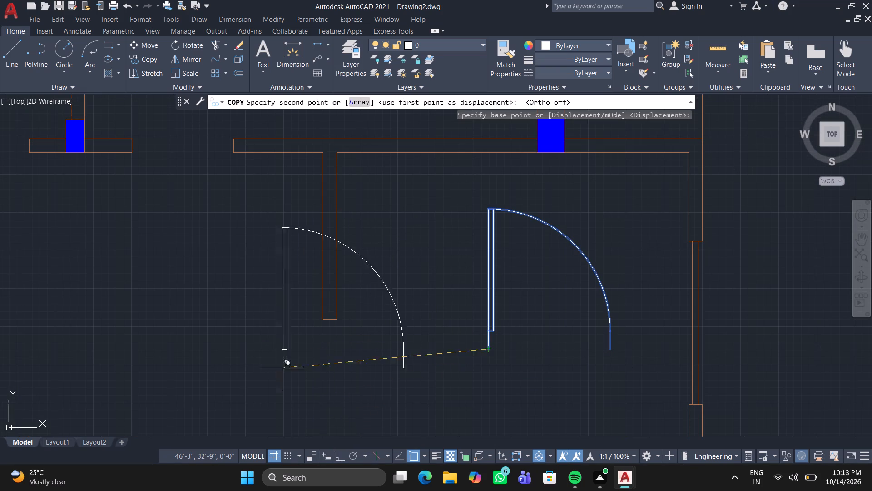
{"action": "scroll", "coordinate": [207, 299], "scroll_direction": "down", "scroll_amount": 1}
{"action": "middle_click_drag", "start_coordinate": [206, 299], "coordinate": [295, 338]}
{"action": "scroll", "coordinate": [117, 245], "scroll_direction": "up", "scroll_amount": 1}
{"action": "scroll", "coordinate": [117, 245], "scroll_direction": "down", "scroll_amount": 1}
{"action": "scroll", "coordinate": [117, 245], "scroll_direction": "up", "scroll_amount": 1}
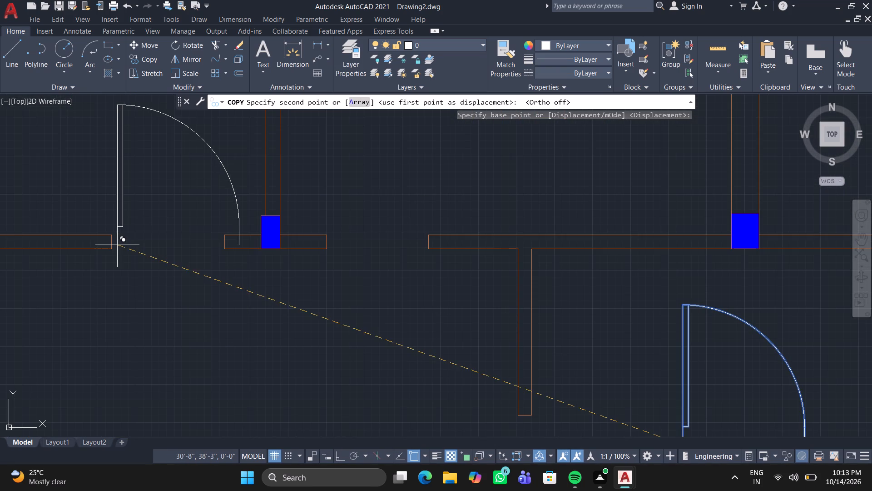
{"action": "left_click", "coordinate": [118, 243]}
Place another door copy at the doorway just right of the middle column in the same wall.
{"action": "scroll", "coordinate": [265, 260], "scroll_direction": "down", "scroll_amount": 1}
{"action": "middle_click_drag", "start_coordinate": [265, 260], "coordinate": [182, 292]}
{"action": "middle_click", "coordinate": [182, 292]}
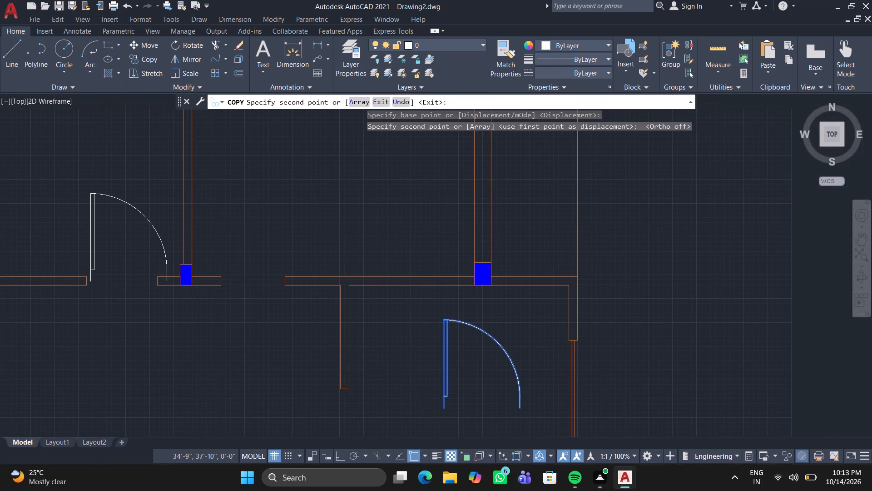
{"action": "left_click", "coordinate": [231, 283]}
Place three more door copies in the upper-right area: two around the small rooms' doorways and one beside the right wall of the room below.
{"action": "middle_click_drag", "start_coordinate": [333, 251], "coordinate": [253, 402]}
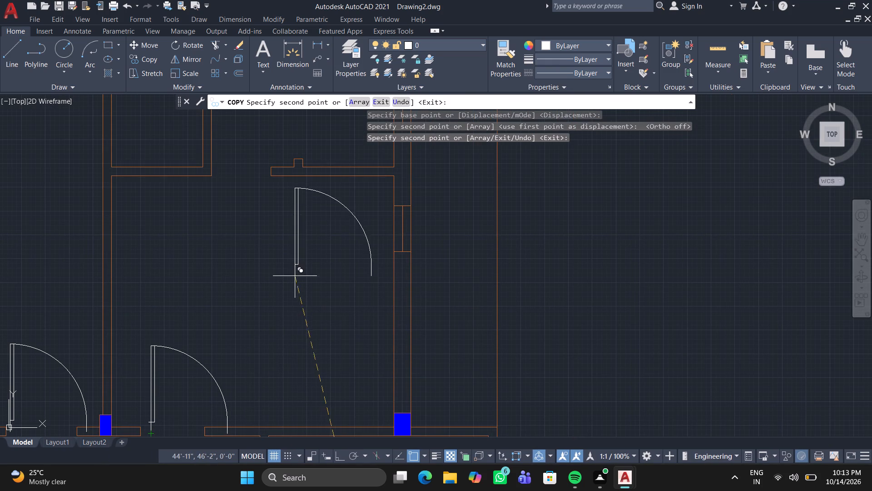
{"action": "middle_click_drag", "start_coordinate": [240, 246], "coordinate": [253, 308]}
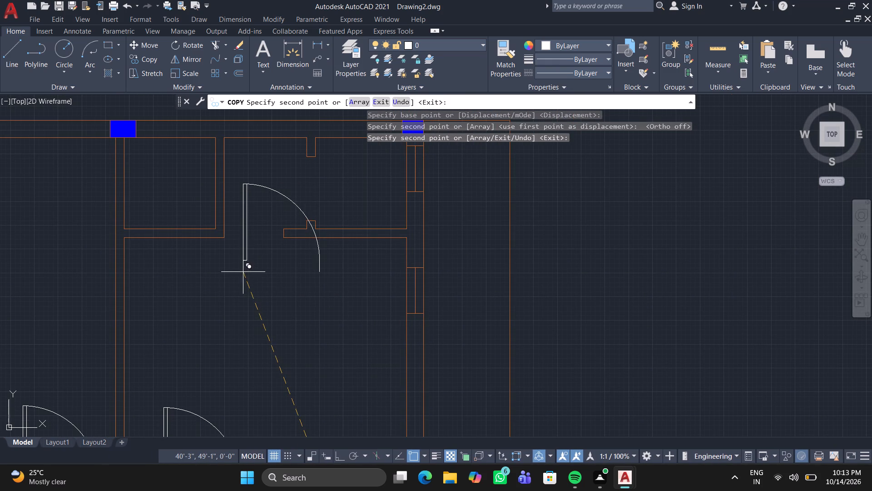
{"action": "left_click", "coordinate": [228, 246]}
{"action": "left_click", "coordinate": [287, 219]}
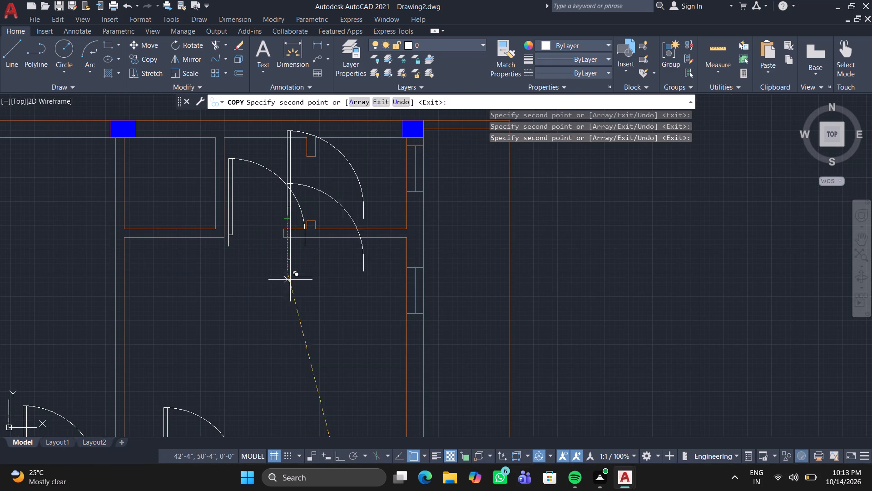
{"action": "scroll", "coordinate": [285, 320], "scroll_direction": "down", "scroll_amount": 1}
{"action": "middle_click_drag", "start_coordinate": [285, 320], "coordinate": [277, 261]}
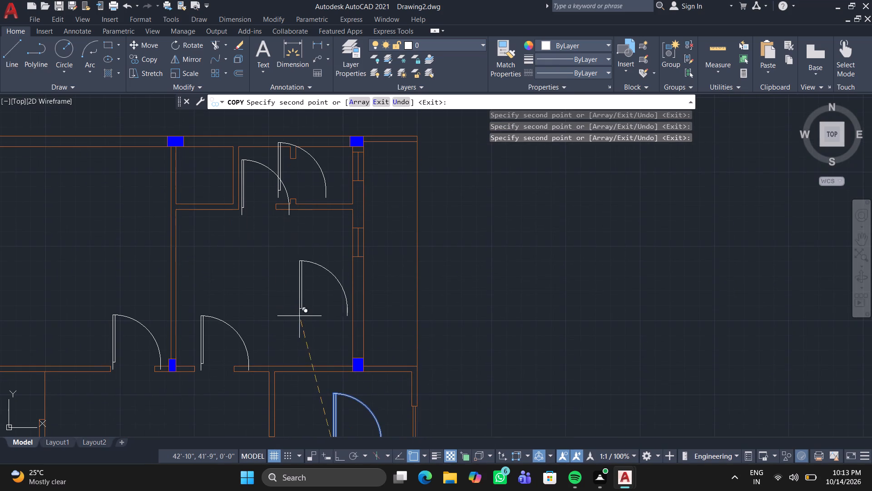
{"action": "middle_click", "coordinate": [337, 334]}
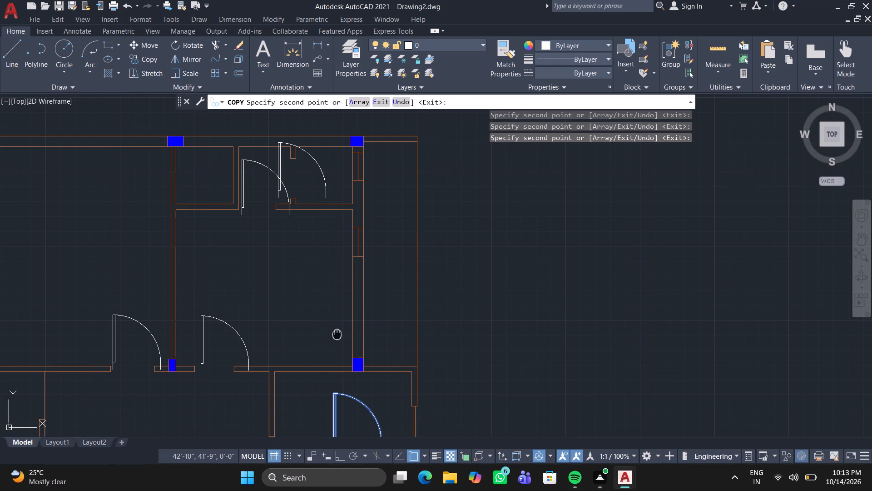
{"action": "left_click", "coordinate": [327, 324]}
Place door copies at the right-middle room's side doorway, two beside the central partition, and two at the doorway left of the central column.
{"action": "middle_click_drag", "start_coordinate": [296, 369], "coordinate": [292, 309]}
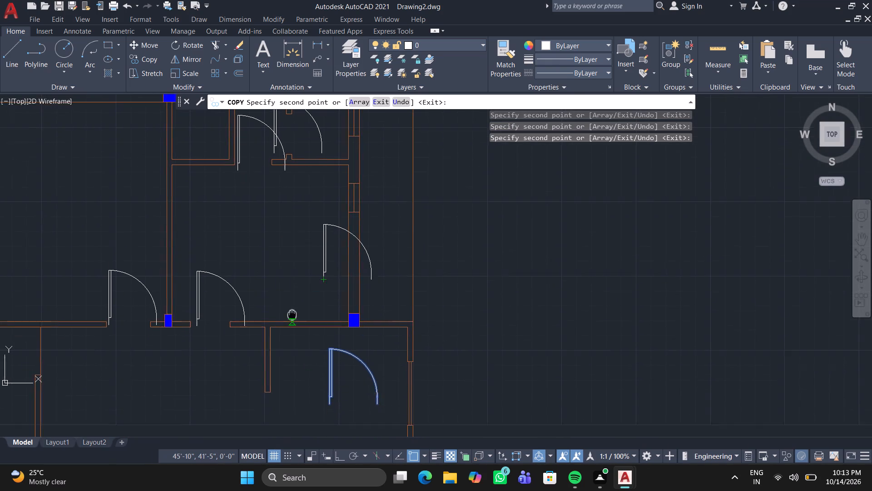
{"action": "middle_click_drag", "start_coordinate": [292, 309], "coordinate": [289, 229]}
{"action": "left_click", "coordinate": [248, 342]}
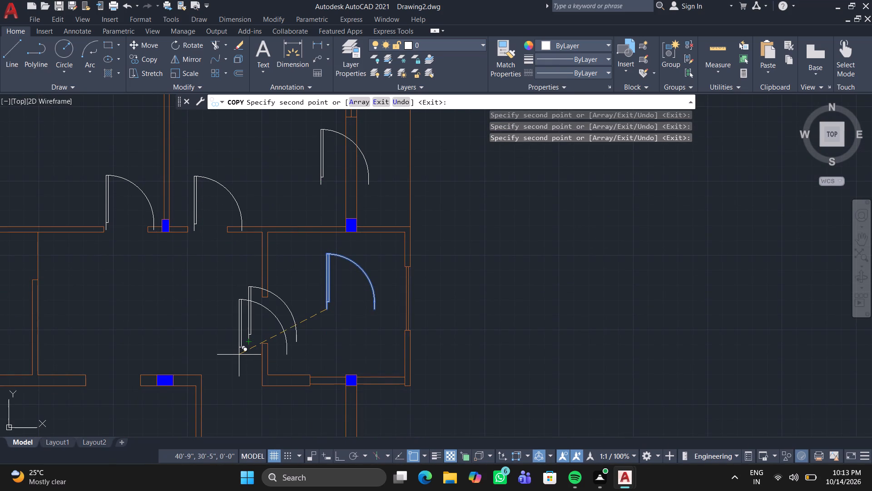
{"action": "middle_click_drag", "start_coordinate": [238, 356], "coordinate": [257, 235]}
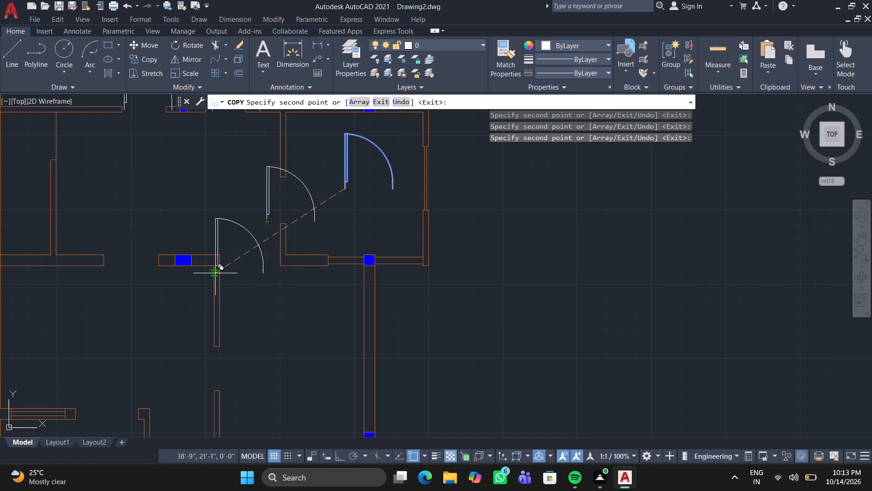
{"action": "left_click", "coordinate": [223, 270]}
{"action": "left_click", "coordinate": [228, 331]}
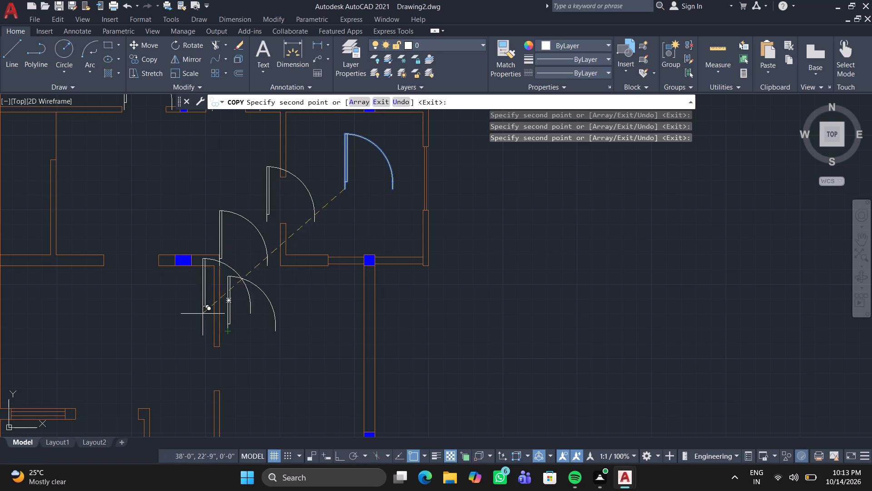
{"action": "left_click", "coordinate": [111, 261]}
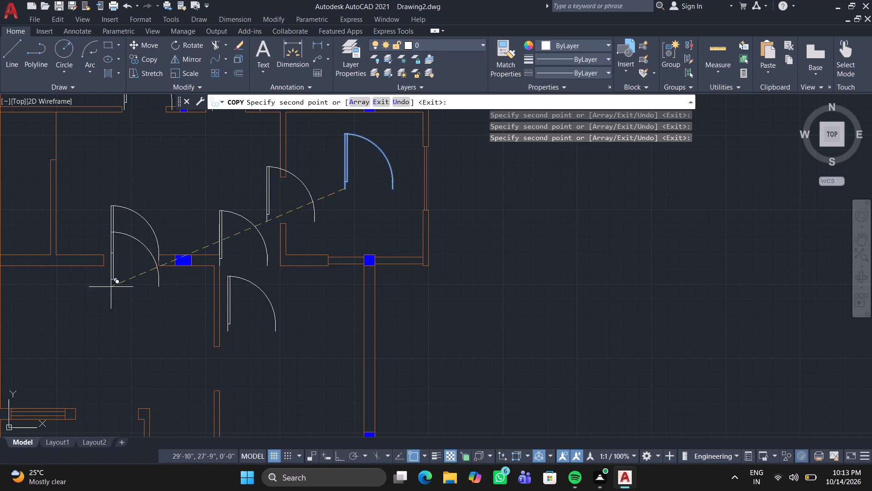
{"action": "left_click", "coordinate": [112, 307]}
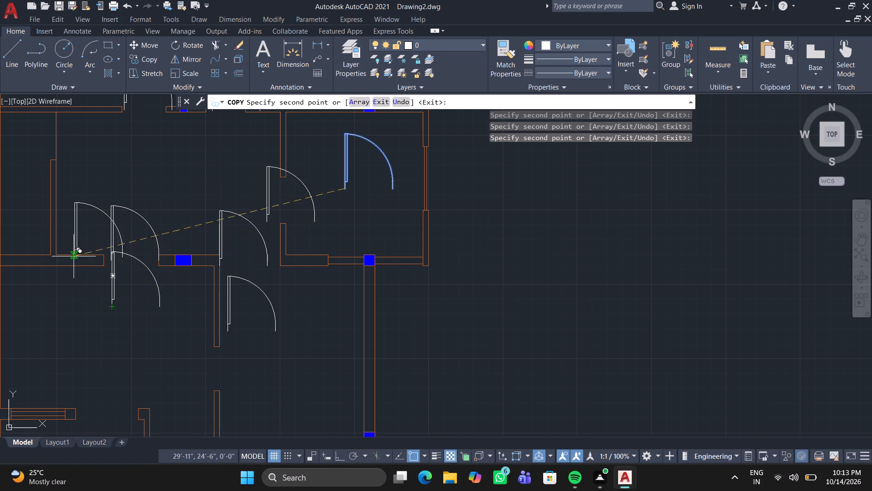
Place door copies in the narrow left room, at the lower-left room's doorway and beside the lower partition opening, and finish copying.
{"action": "middle_click_drag", "start_coordinate": [70, 261], "coordinate": [292, 312]}
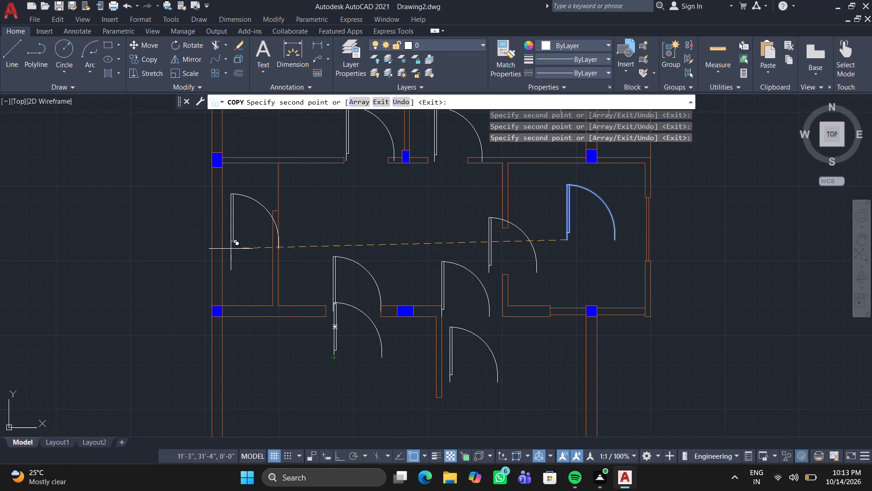
{"action": "left_click", "coordinate": [231, 249]}
{"action": "middle_click_drag", "start_coordinate": [259, 409], "coordinate": [253, 366]}
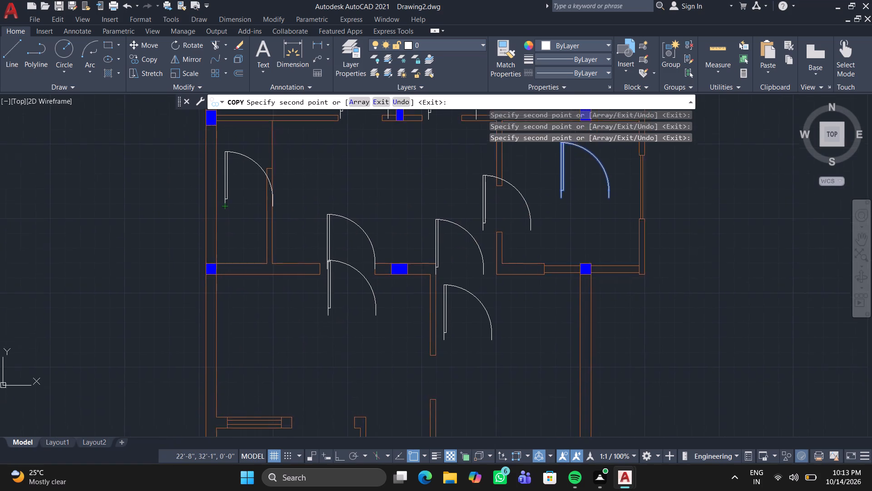
{"action": "middle_click_drag", "start_coordinate": [253, 366], "coordinate": [247, 335]}
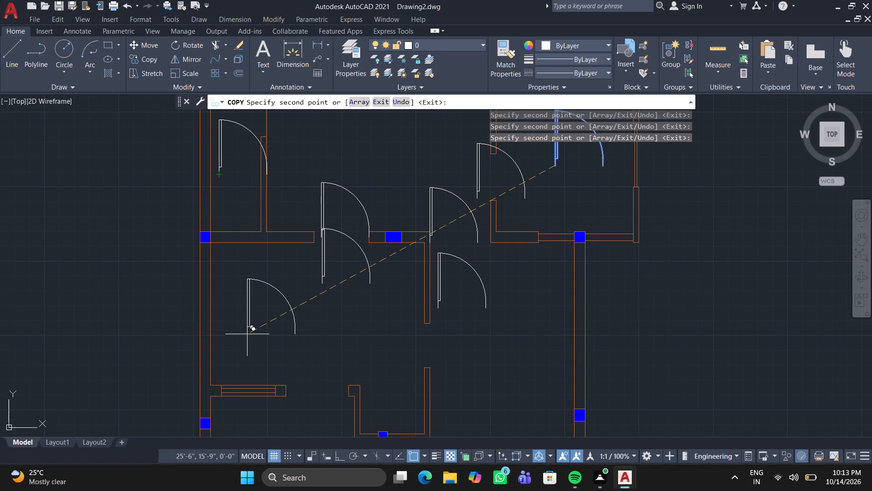
{"action": "middle_click_drag", "start_coordinate": [247, 334], "coordinate": [234, 293]}
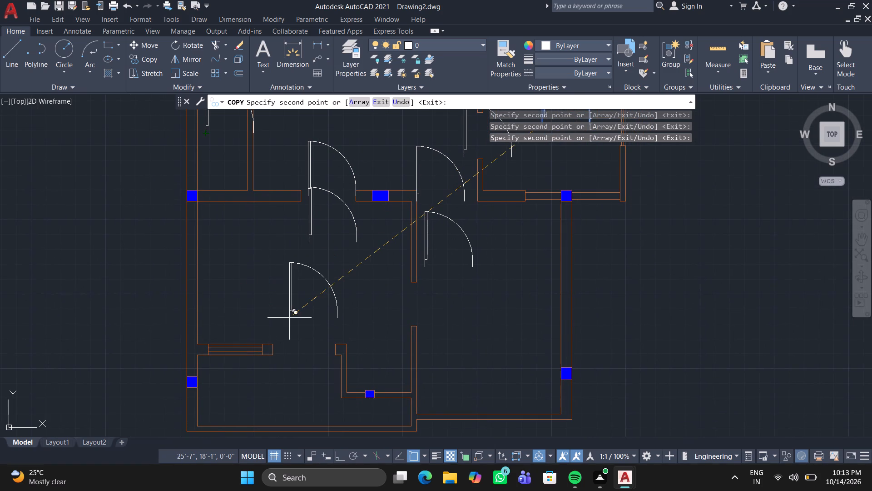
{"action": "middle_click_drag", "start_coordinate": [296, 353], "coordinate": [296, 275]}
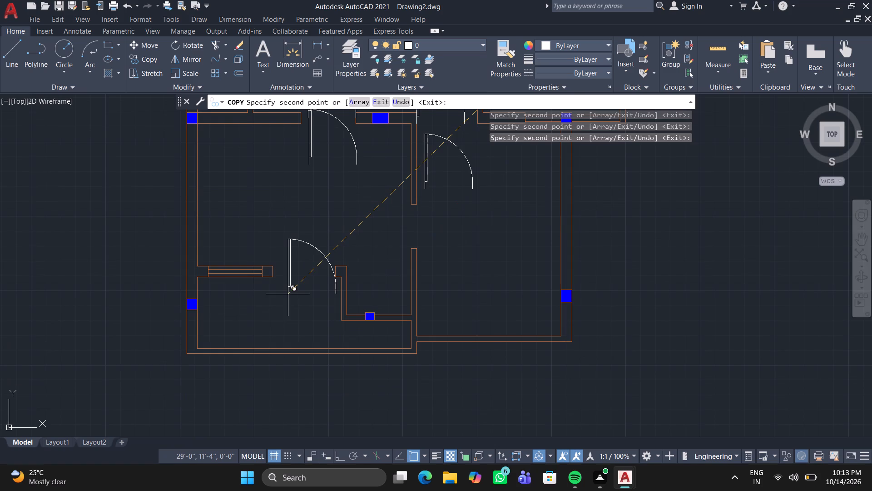
{"action": "left_click", "coordinate": [288, 294]}
{"action": "middle_click_drag", "start_coordinate": [398, 289], "coordinate": [308, 290]}
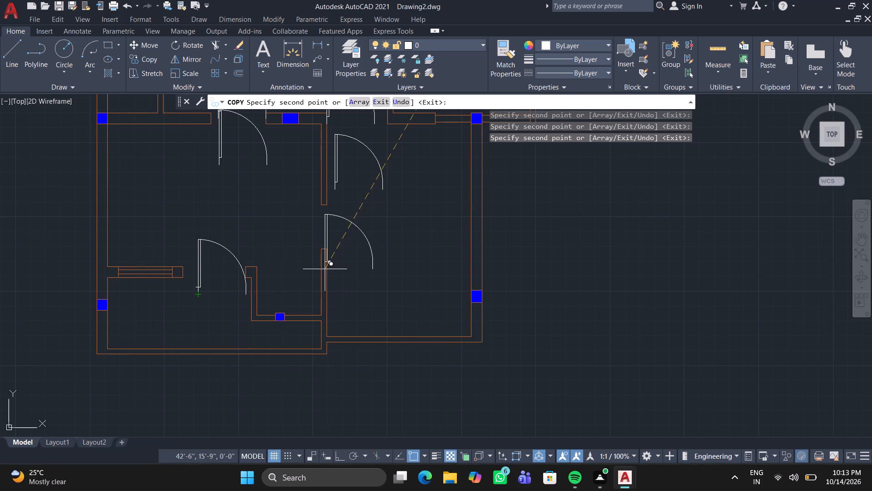
{"action": "left_click", "coordinate": [307, 270]}
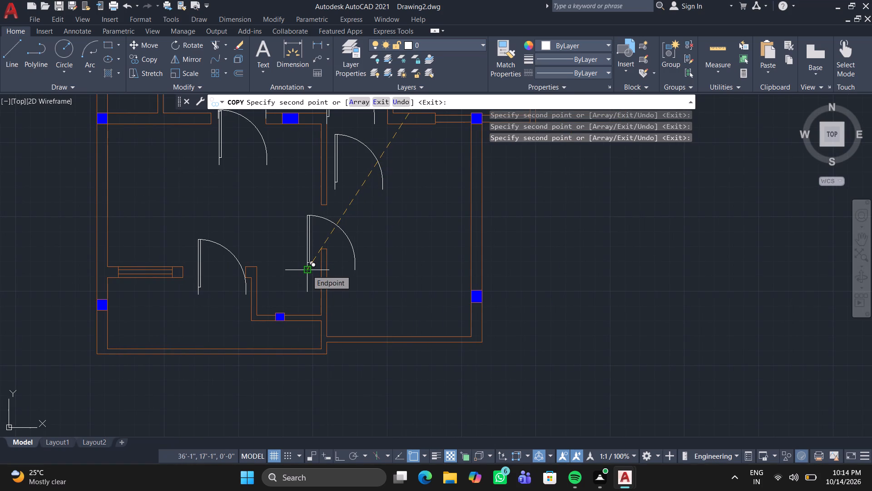
{"action": "key", "text": "Return"}
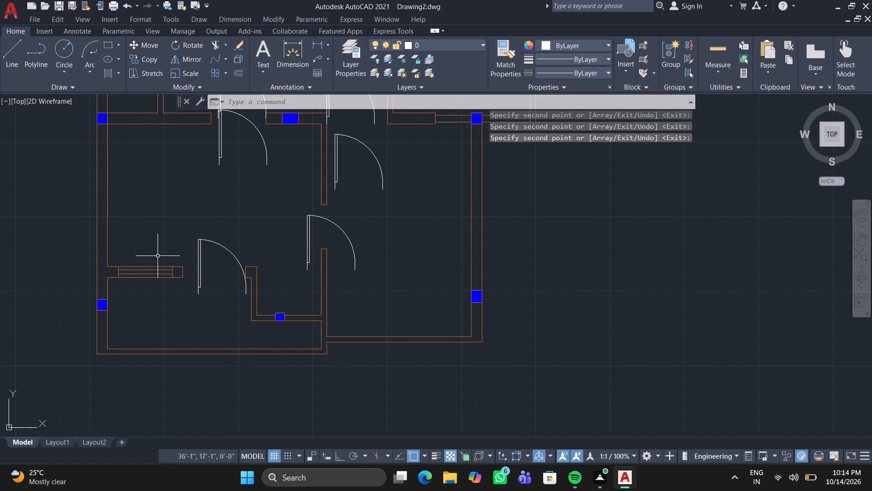
Flip the door in the upper-left room's bottom doorway horizontally so its hinge is beside the middle column.
{"action": "middle_click_drag", "start_coordinate": [134, 226], "coordinate": [155, 490]}
{"action": "middle_click_drag", "start_coordinate": [175, 251], "coordinate": [156, 471]}
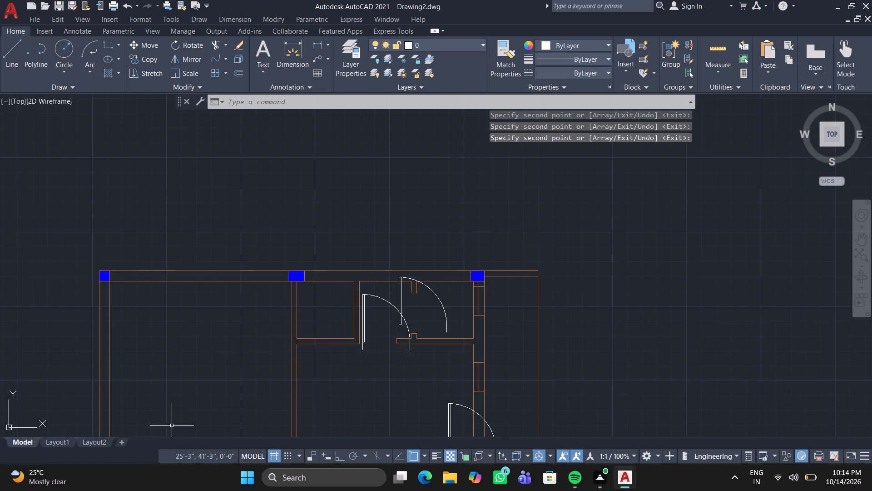
{"action": "middle_click_drag", "start_coordinate": [176, 321], "coordinate": [128, 134]}
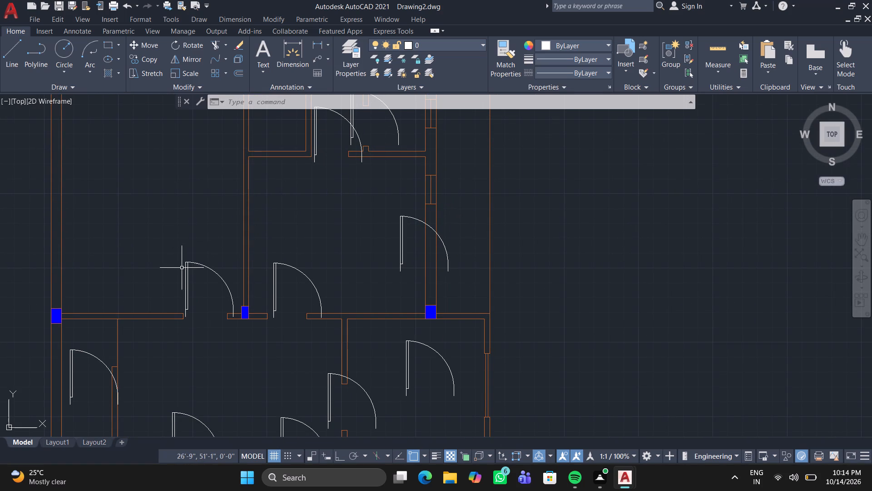
{"action": "left_click", "coordinate": [188, 278]}
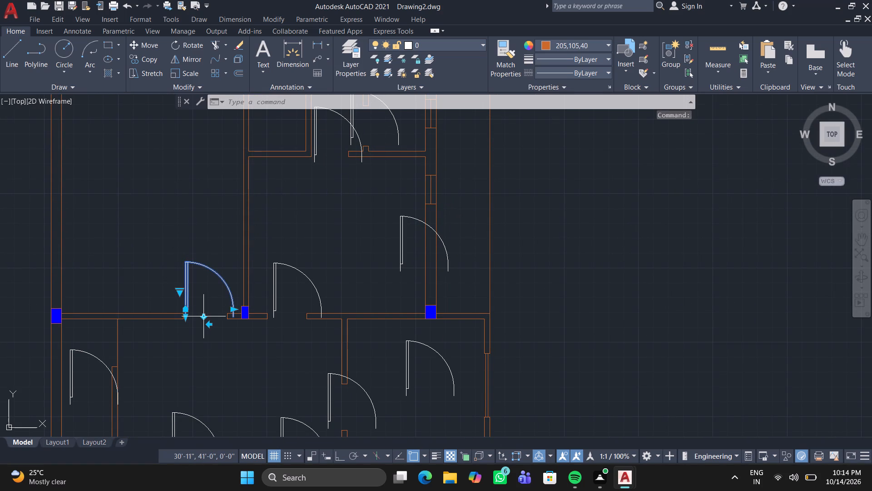
{"action": "left_click", "coordinate": [211, 325]}
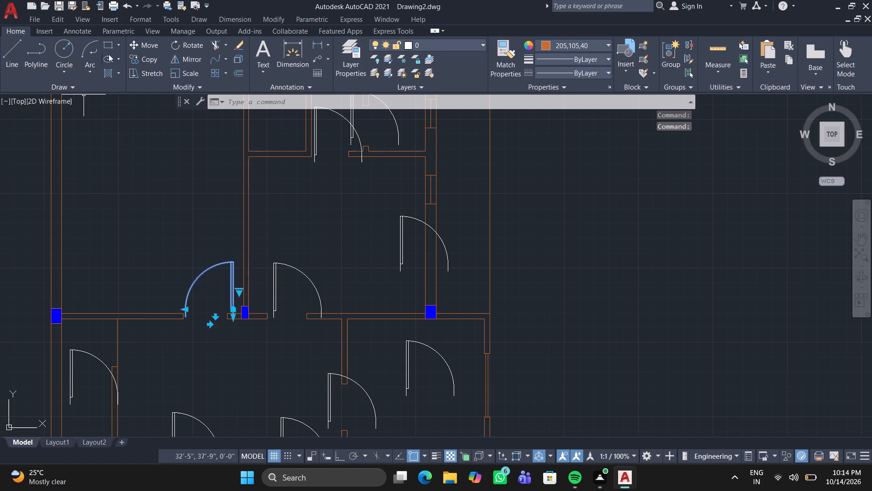
Move the flipped door from its lower hinge corner to the lower corner of the wall end left of the column.
{"action": "left_click", "coordinate": [131, 44]}
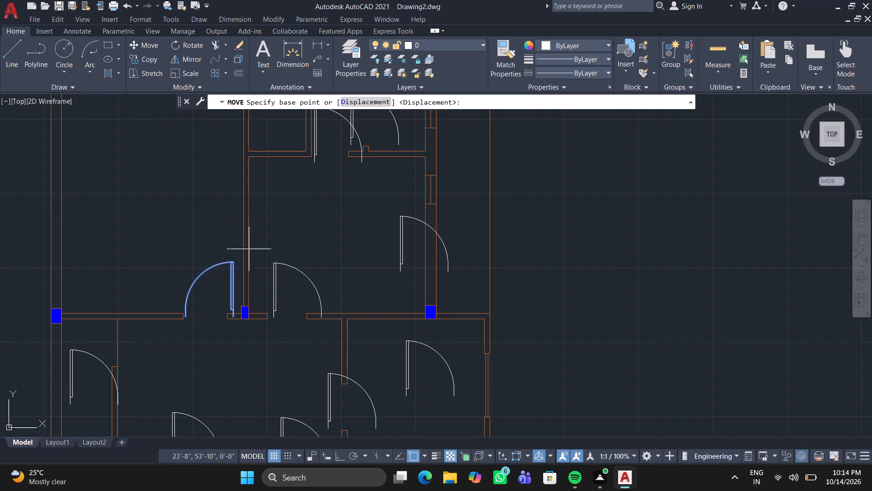
{"action": "scroll", "coordinate": [233, 312], "scroll_direction": "up", "scroll_amount": 4}
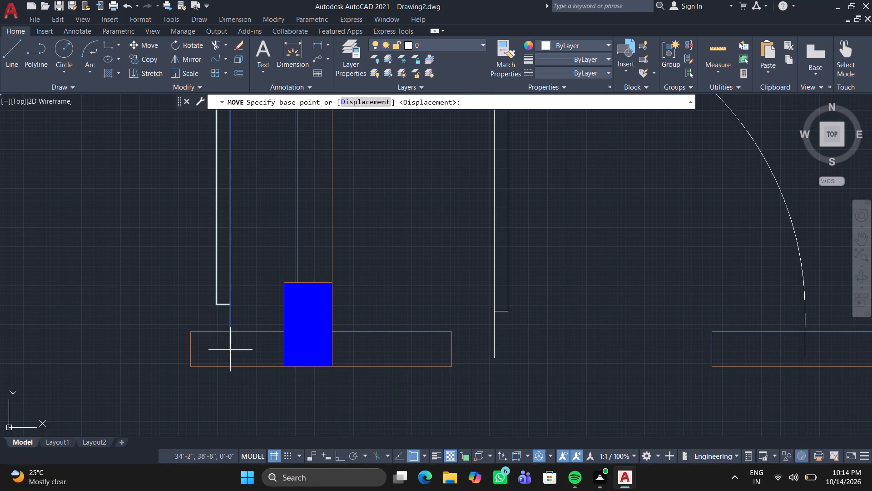
{"action": "left_click", "coordinate": [228, 351]}
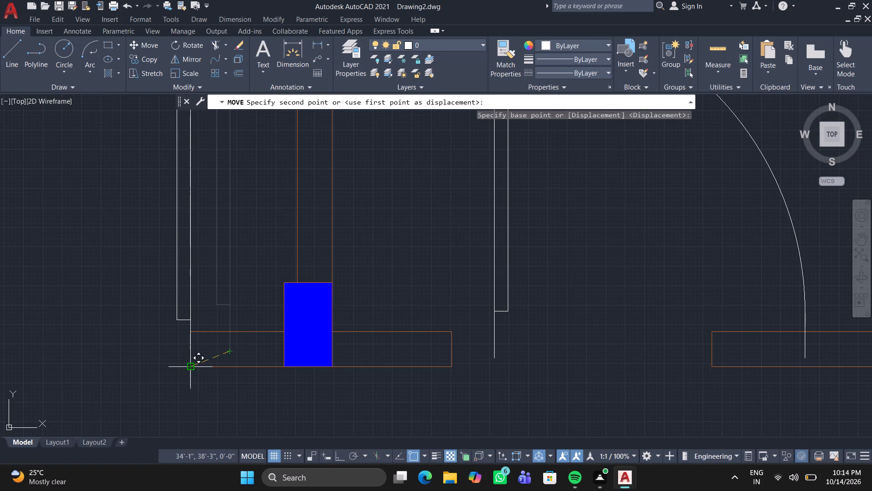
{"action": "left_click", "coordinate": [193, 365]}
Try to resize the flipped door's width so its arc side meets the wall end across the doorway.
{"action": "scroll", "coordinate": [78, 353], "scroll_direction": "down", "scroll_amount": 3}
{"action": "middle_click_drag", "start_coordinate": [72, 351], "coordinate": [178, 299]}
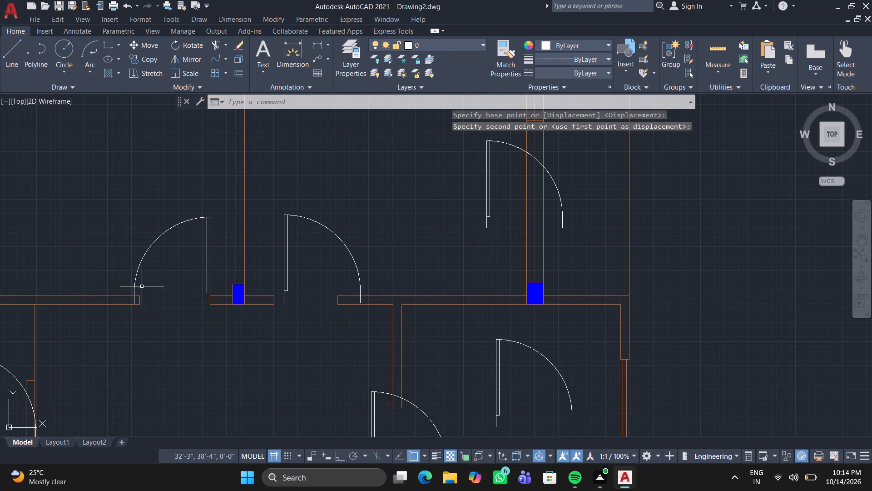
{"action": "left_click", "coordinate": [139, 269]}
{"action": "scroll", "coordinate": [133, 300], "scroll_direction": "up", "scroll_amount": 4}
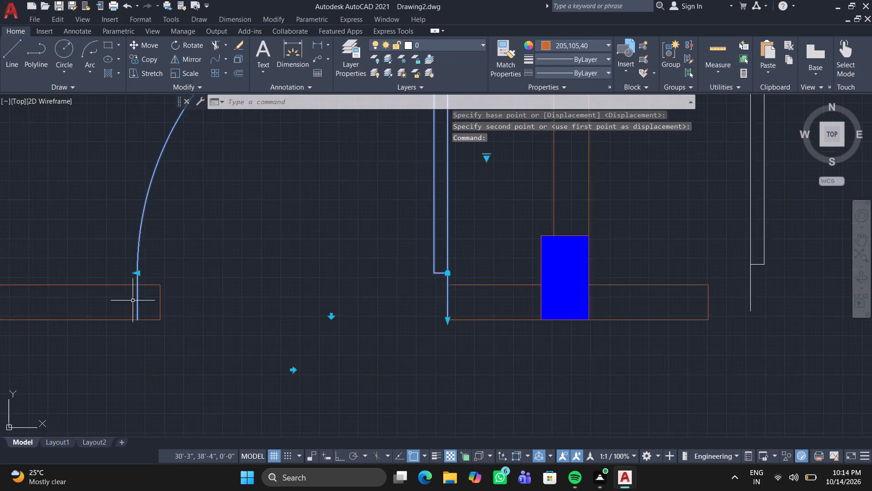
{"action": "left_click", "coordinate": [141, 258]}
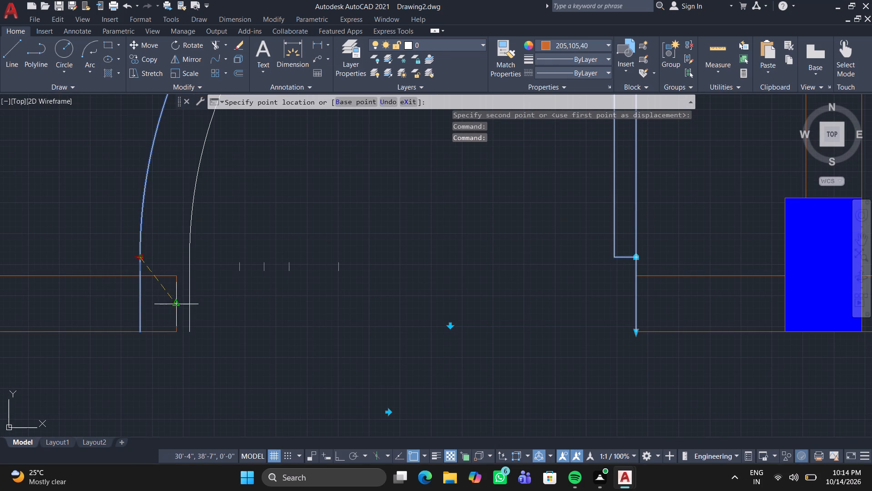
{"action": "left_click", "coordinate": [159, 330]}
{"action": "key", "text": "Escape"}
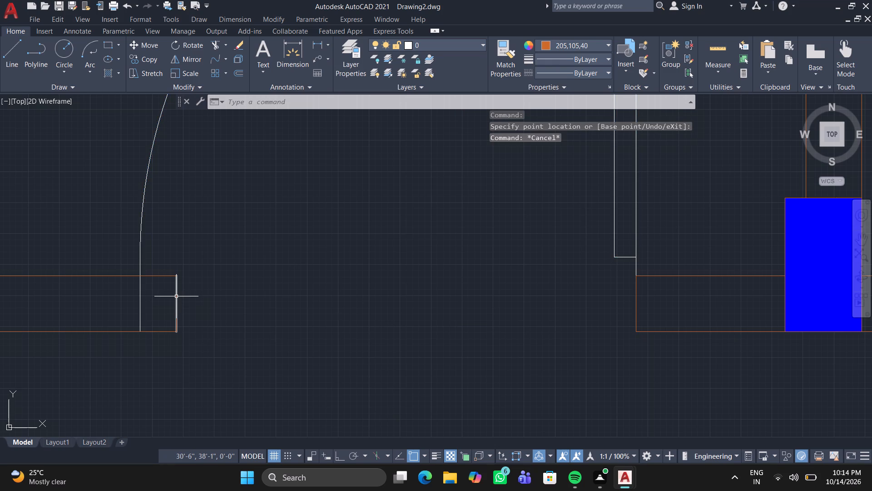
Trim the wall back to the flipped door's arc side and remove the leftover end line in the doorway.
{"action": "scroll", "coordinate": [197, 294], "scroll_direction": "down", "scroll_amount": 3}
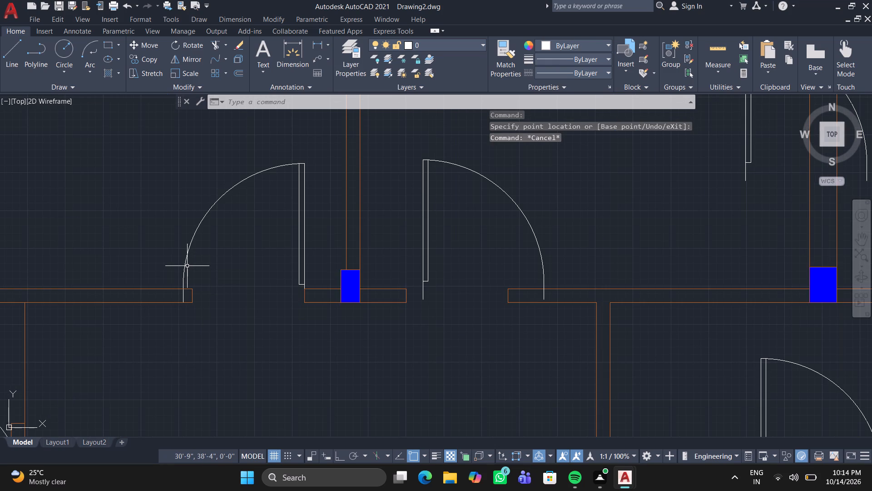
{"action": "key", "text": "t"}
{"action": "key", "text": "r"}
{"action": "key", "text": "Return"}
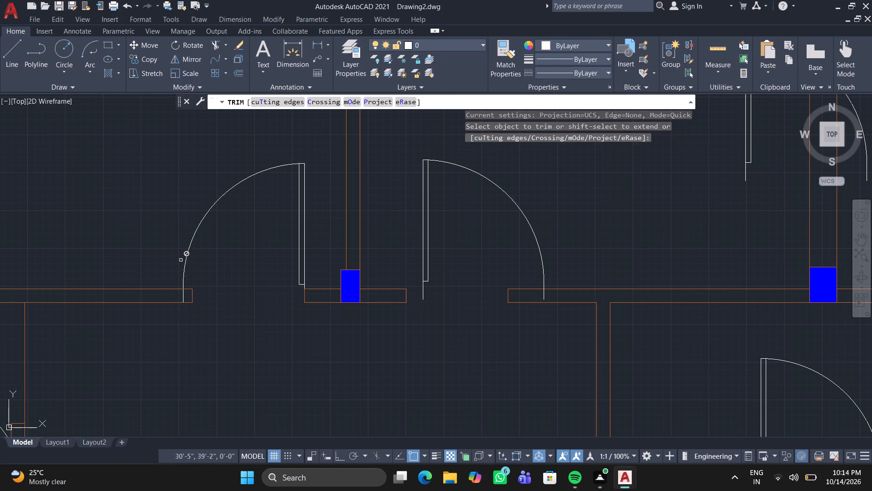
{"action": "scroll", "coordinate": [187, 297], "scroll_direction": "up", "scroll_amount": 3}
{"action": "left_click_drag", "start_coordinate": [194, 261], "coordinate": [183, 365]}
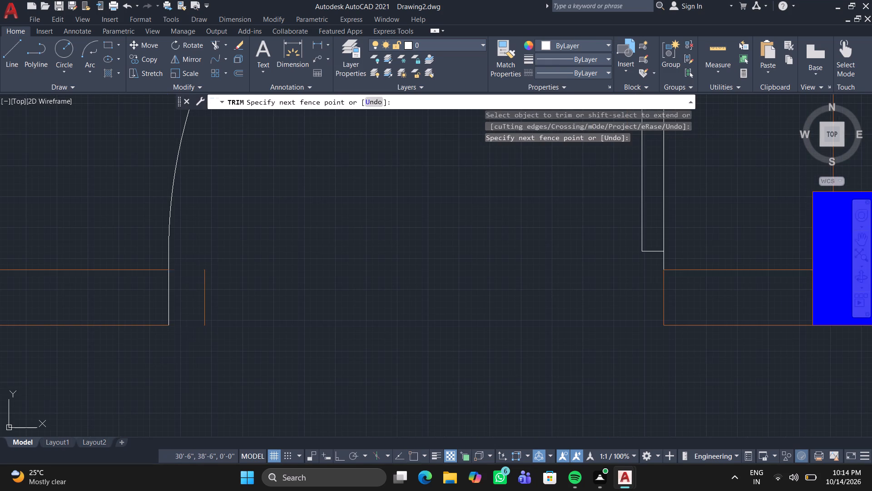
{"action": "left_click_drag", "start_coordinate": [191, 307], "coordinate": [240, 304]}
{"action": "key", "text": "Escape"}
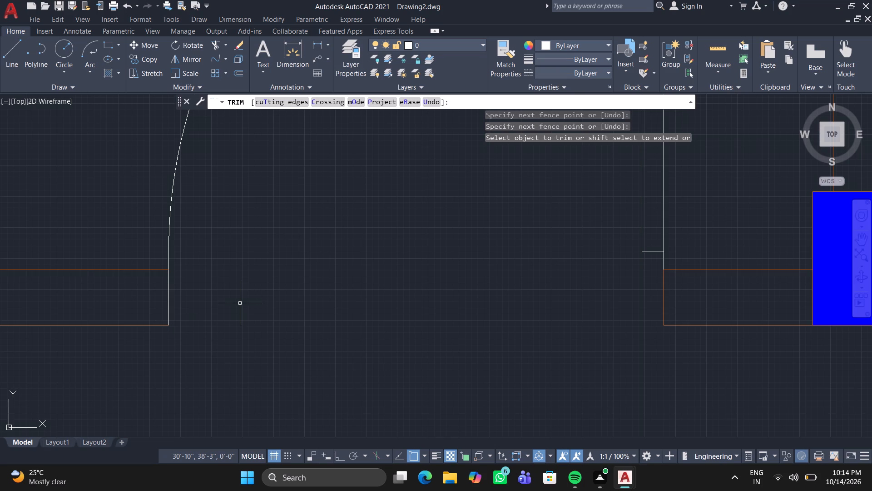
{"action": "scroll", "coordinate": [241, 303], "scroll_direction": "down", "scroll_amount": 4}
{"action": "middle_click_drag", "start_coordinate": [251, 309], "coordinate": [69, 274]}
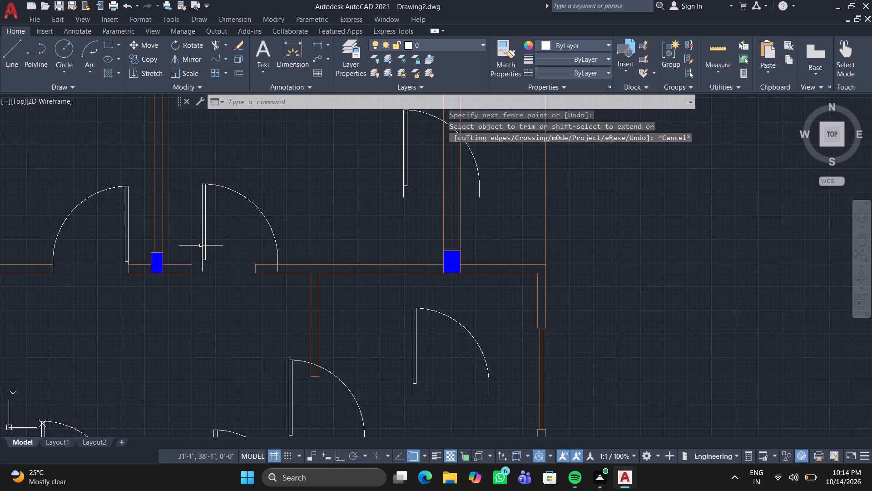
Move the door beside the middle column from its lower hinge corner to the lower corner of the column-side wall end.
{"action": "left_click", "coordinate": [204, 240]}
{"action": "left_click", "coordinate": [147, 46]}
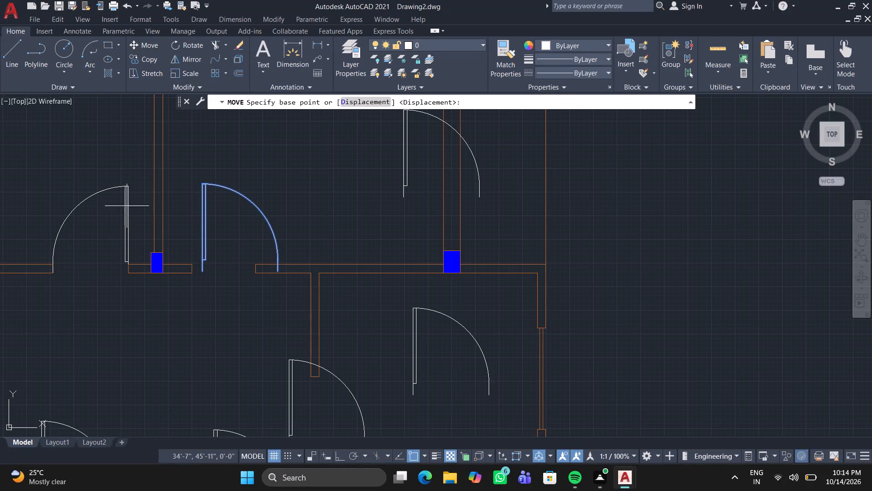
{"action": "scroll", "coordinate": [209, 286], "scroll_direction": "up", "scroll_amount": 3}
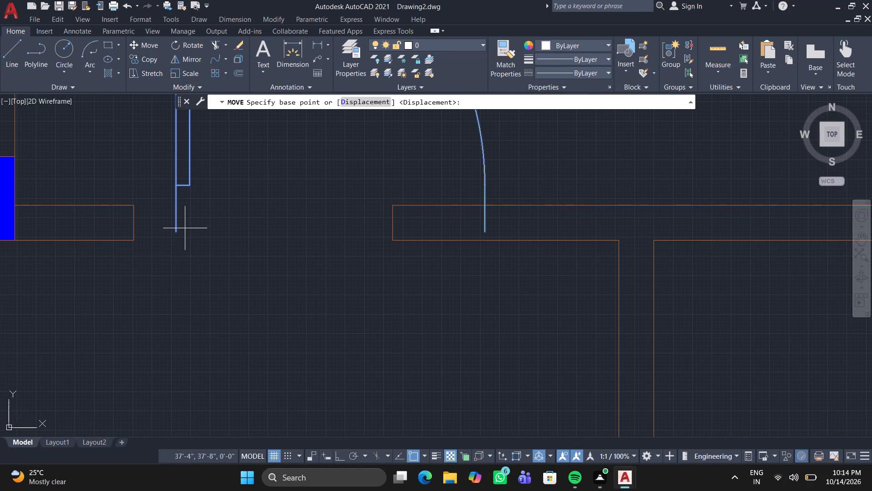
{"action": "left_click", "coordinate": [178, 229]}
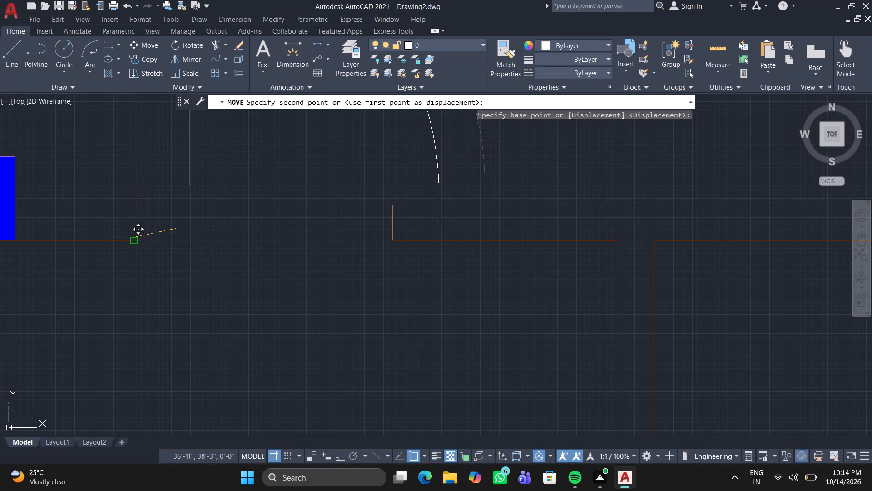
{"action": "left_click", "coordinate": [132, 237]}
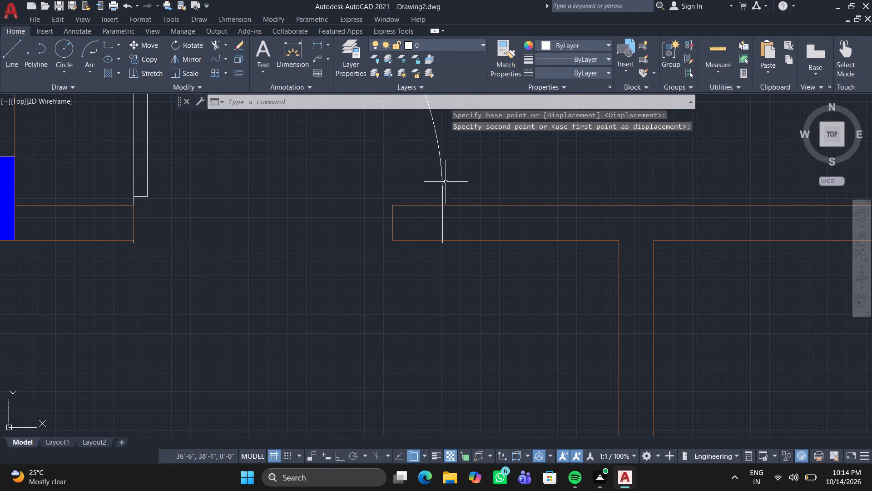
Narrow the moved door with its width grip so its arc side sits near the wall end across the doorway.
{"action": "left_click", "coordinate": [444, 180]}
{"action": "left_click", "coordinate": [439, 181]}
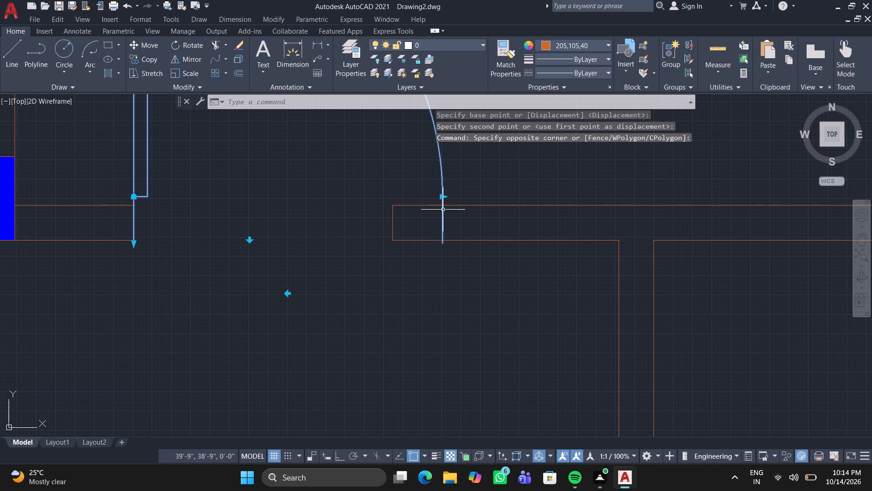
{"action": "left_click", "coordinate": [445, 198]}
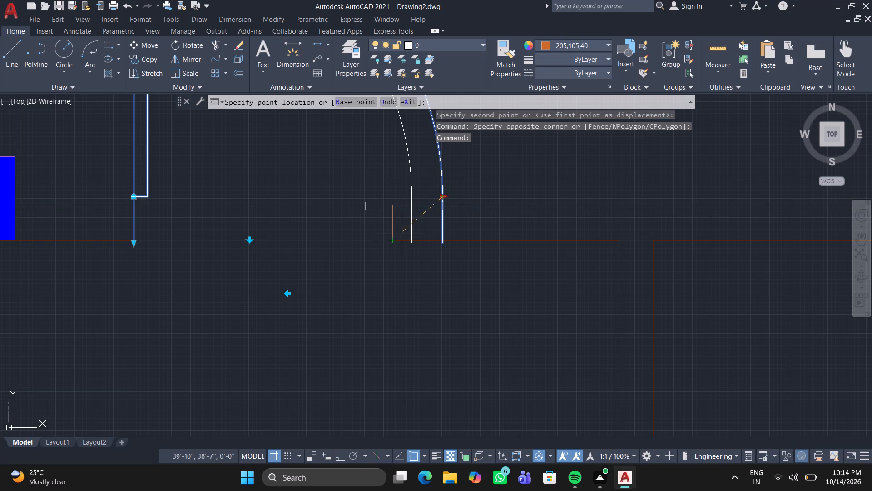
{"action": "left_click", "coordinate": [401, 234]}
Remove the wall end line inside the doorway and trim both wall lines back to the door's arc side.
{"action": "middle_click_drag", "start_coordinate": [258, 205], "coordinate": [245, 283]}
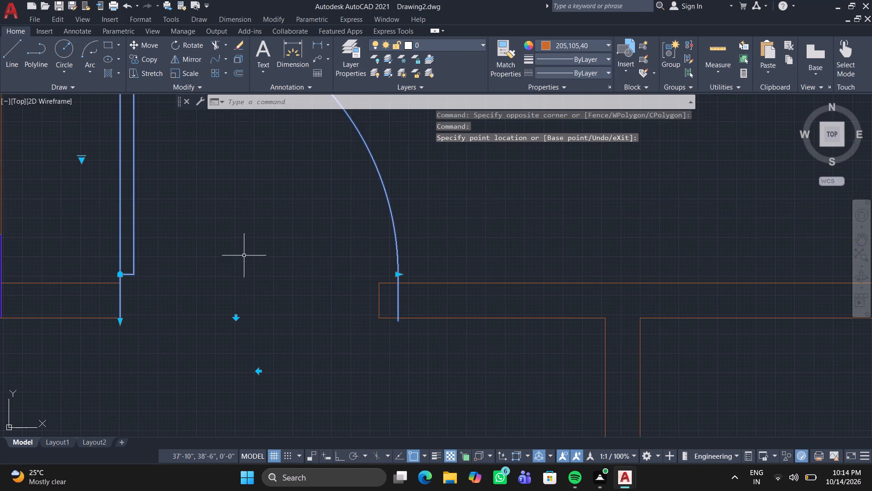
{"action": "left_click", "coordinate": [214, 45]}
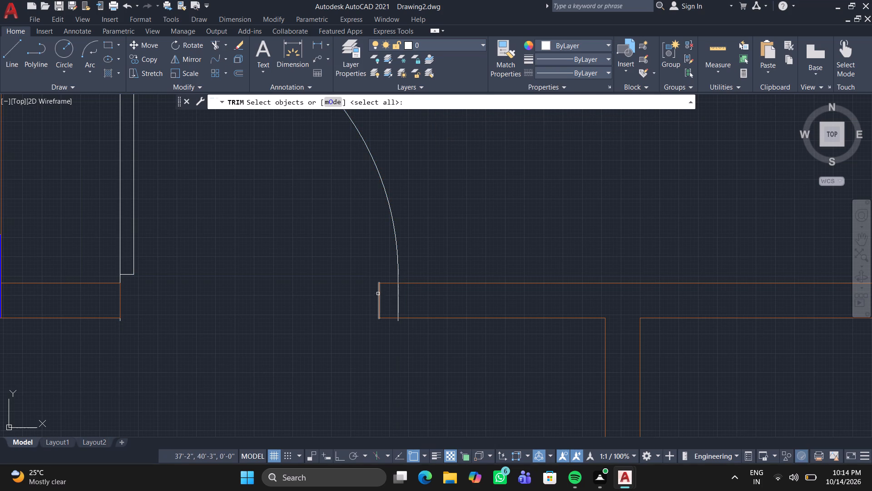
{"action": "scroll", "coordinate": [387, 286], "scroll_direction": "up", "scroll_amount": 3}
{"action": "left_click_drag", "start_coordinate": [393, 266], "coordinate": [400, 407]}
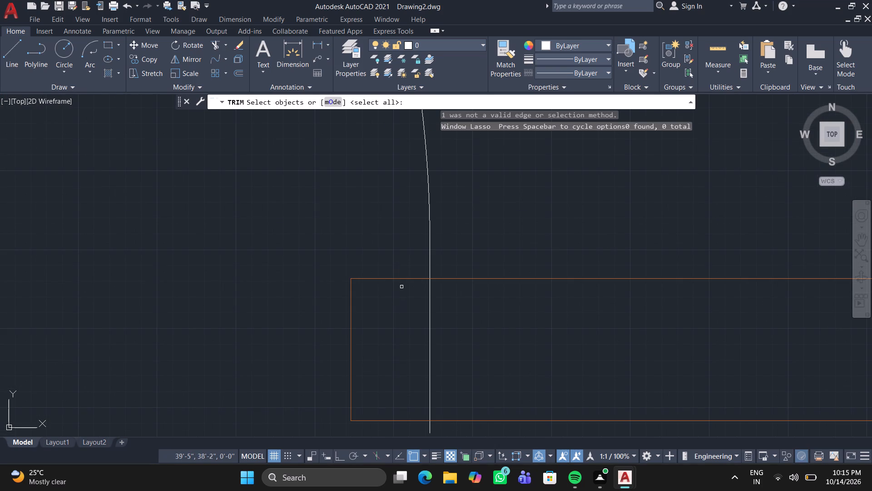
{"action": "left_click", "coordinate": [400, 279]}
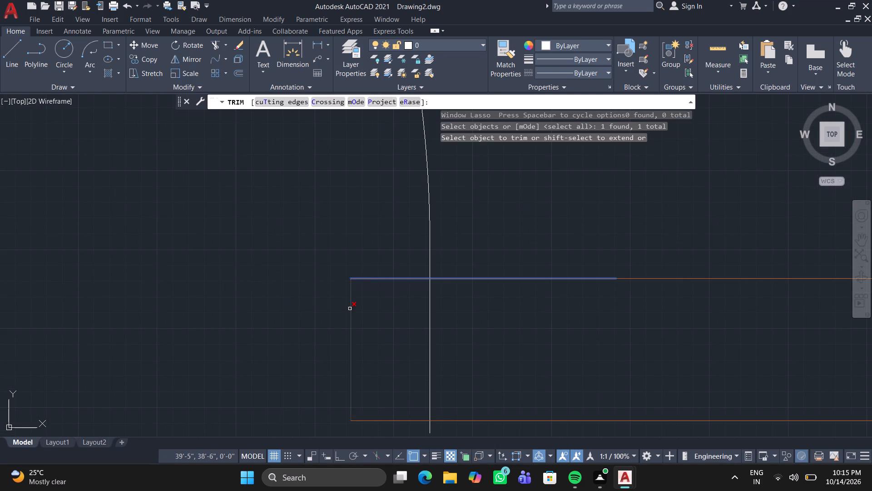
{"action": "left_click_drag", "start_coordinate": [360, 320], "coordinate": [259, 322]}
{"action": "key", "text": "Escape"}
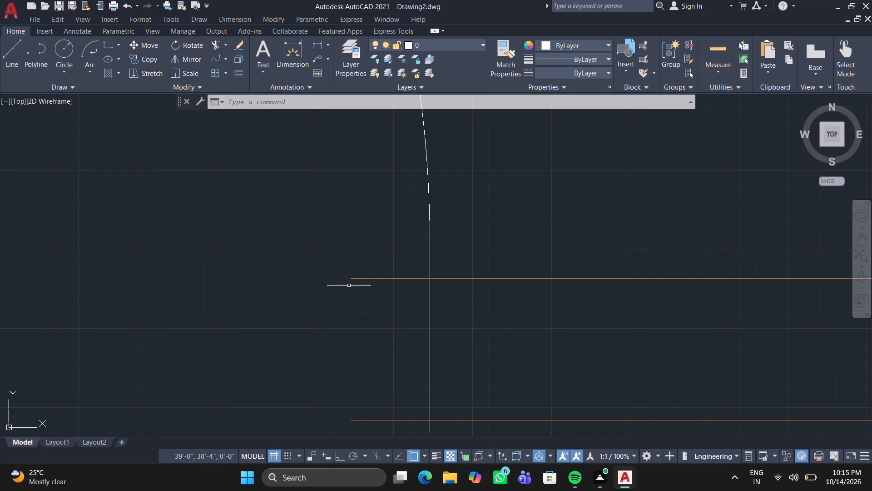
{"action": "type", "text": "TR"}
{"action": "key", "text": "Return"}
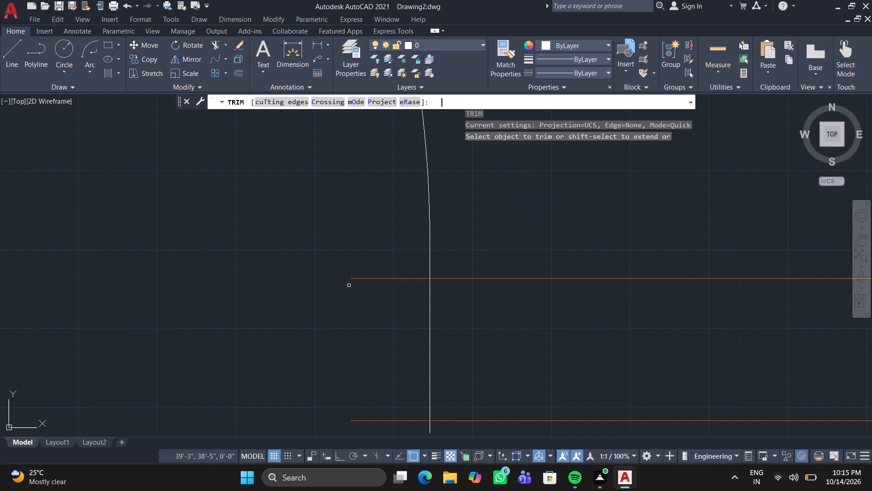
{"action": "left_click_drag", "start_coordinate": [363, 261], "coordinate": [347, 370]}
{"action": "middle_click_drag", "start_coordinate": [347, 369], "coordinate": [333, 276]}
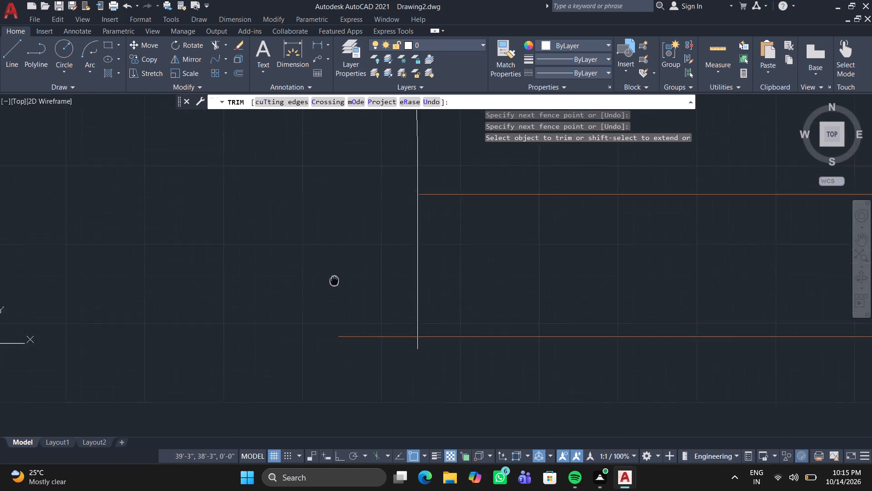
{"action": "middle_click_drag", "start_coordinate": [333, 276], "coordinate": [329, 252]}
{"action": "left_click_drag", "start_coordinate": [365, 274], "coordinate": [369, 337]}
{"action": "key", "text": "Escape"}
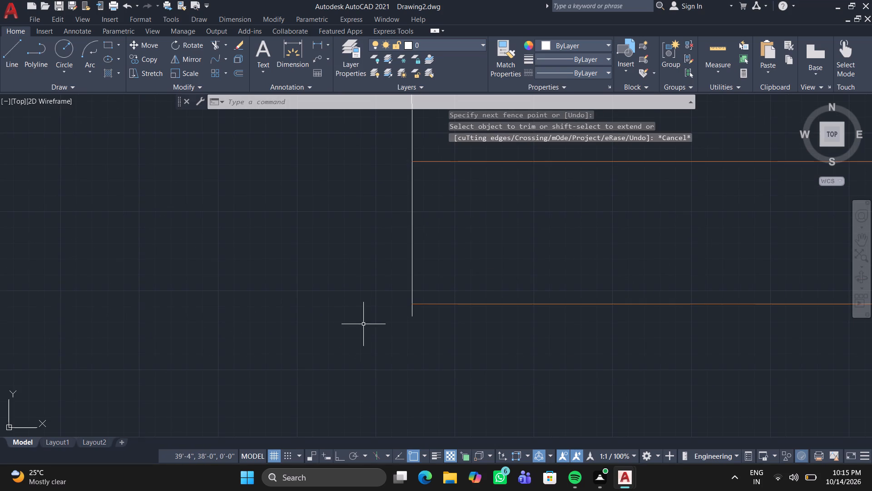
Move the door up slightly so its lower hinge corner meets the lower corner of the column-side wall end.
{"action": "scroll", "coordinate": [323, 295], "scroll_direction": "down", "scroll_amount": 3}
{"action": "middle_click_drag", "start_coordinate": [291, 271], "coordinate": [434, 283]}
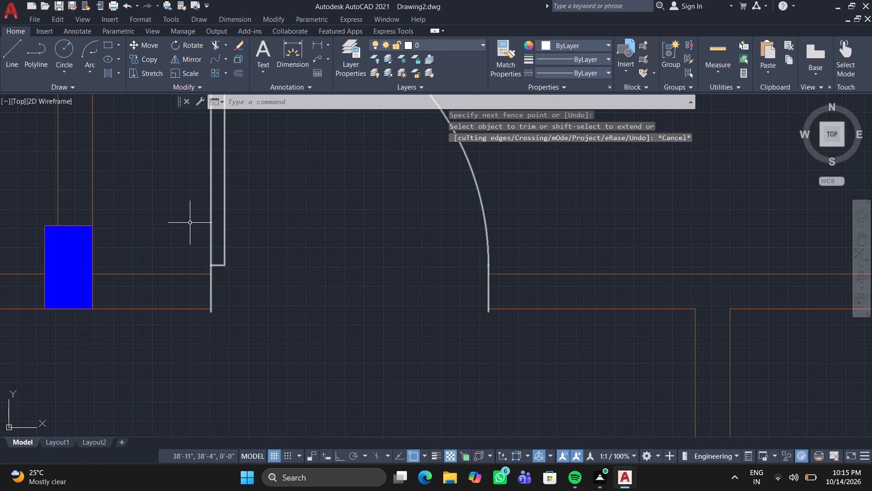
{"action": "left_click", "coordinate": [211, 212]}
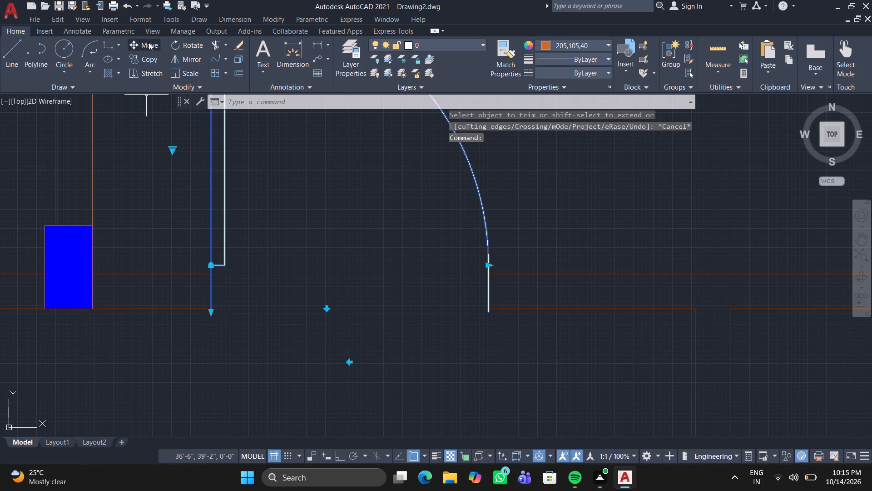
{"action": "left_click", "coordinate": [146, 44]}
{"action": "scroll", "coordinate": [212, 317], "scroll_direction": "up", "scroll_amount": 2}
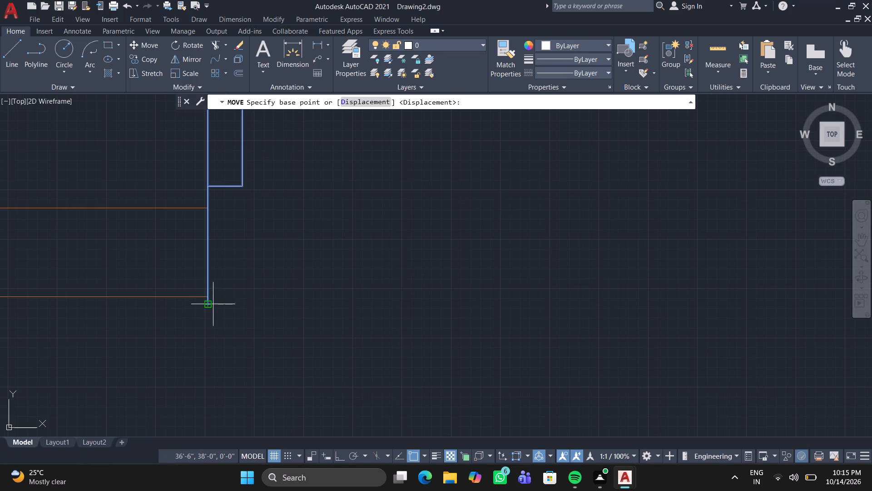
{"action": "left_click", "coordinate": [212, 304]}
{"action": "left_click", "coordinate": [208, 297]}
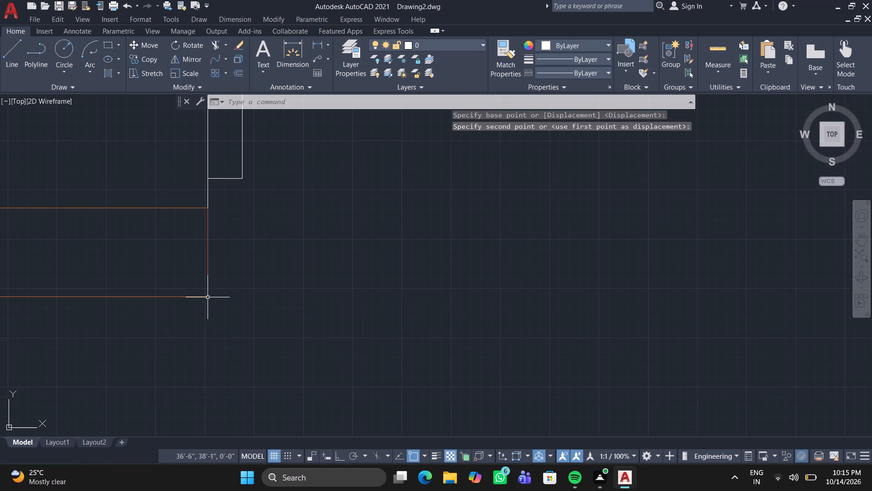
Flip the door at the upper doorway, next to the wall with the small stub, horizontally so its hinge faces the stub.
{"action": "scroll", "coordinate": [232, 268], "scroll_direction": "down", "scroll_amount": 3}
{"action": "scroll", "coordinate": [275, 260], "scroll_direction": "down", "scroll_amount": 1}
{"action": "middle_click_drag", "start_coordinate": [275, 261], "coordinate": [110, 266]}
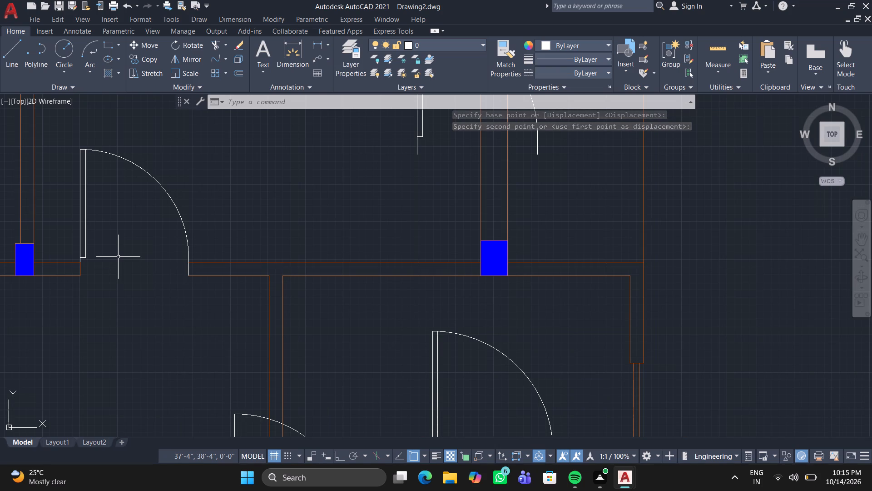
{"action": "scroll", "coordinate": [118, 257], "scroll_direction": "down", "scroll_amount": 1}
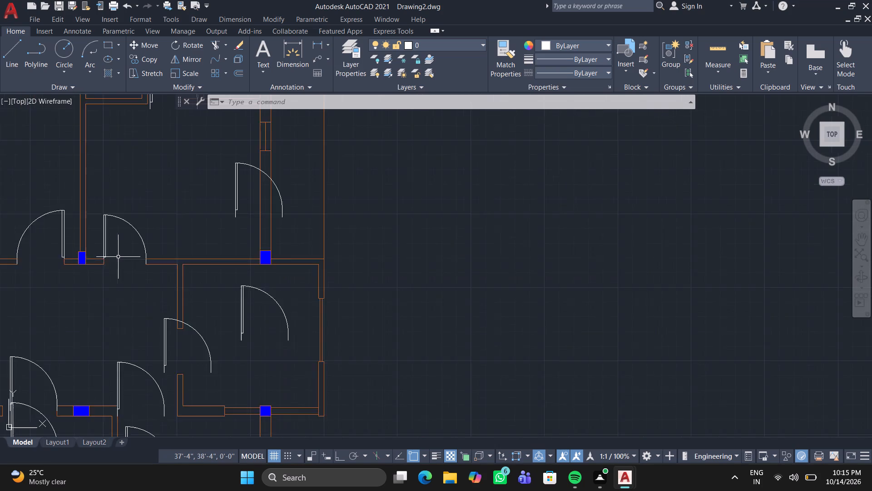
{"action": "scroll", "coordinate": [118, 257], "scroll_direction": "down", "scroll_amount": 2}
{"action": "middle_click_drag", "start_coordinate": [134, 212], "coordinate": [133, 248]}
{"action": "scroll", "coordinate": [142, 192], "scroll_direction": "up", "scroll_amount": 3}
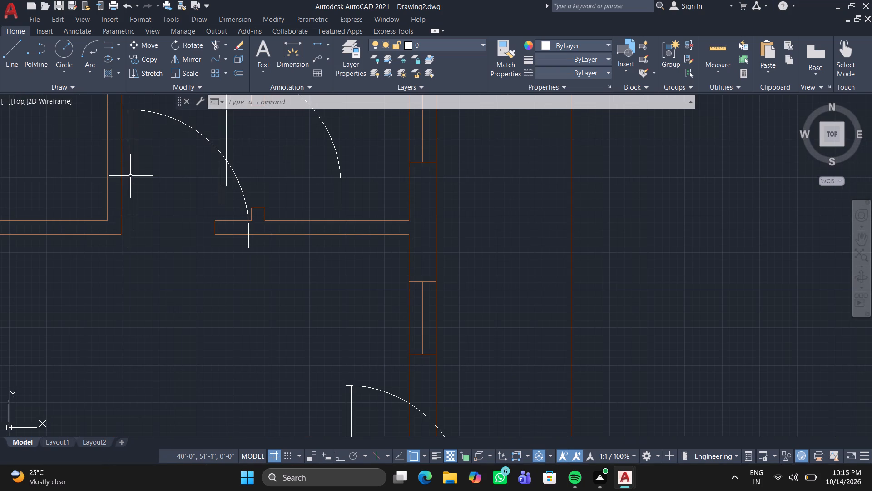
{"action": "left_click", "coordinate": [130, 176]}
{"action": "left_click", "coordinate": [124, 182]}
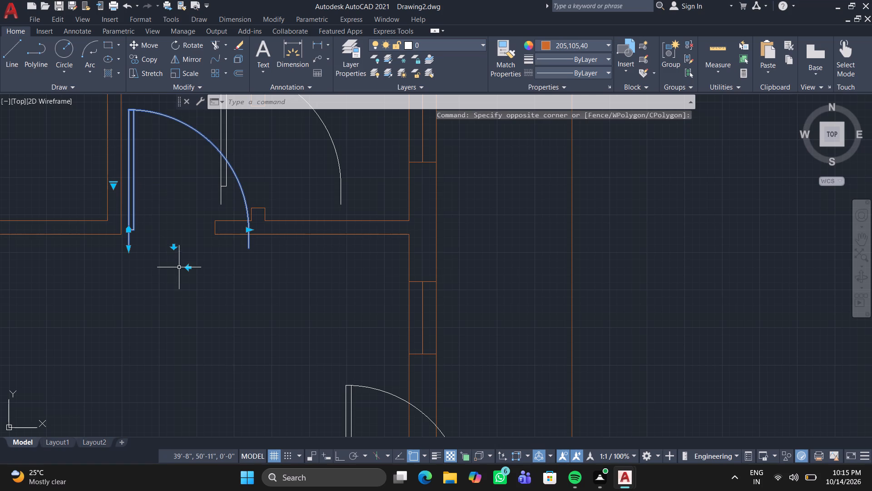
{"action": "left_click", "coordinate": [183, 269]}
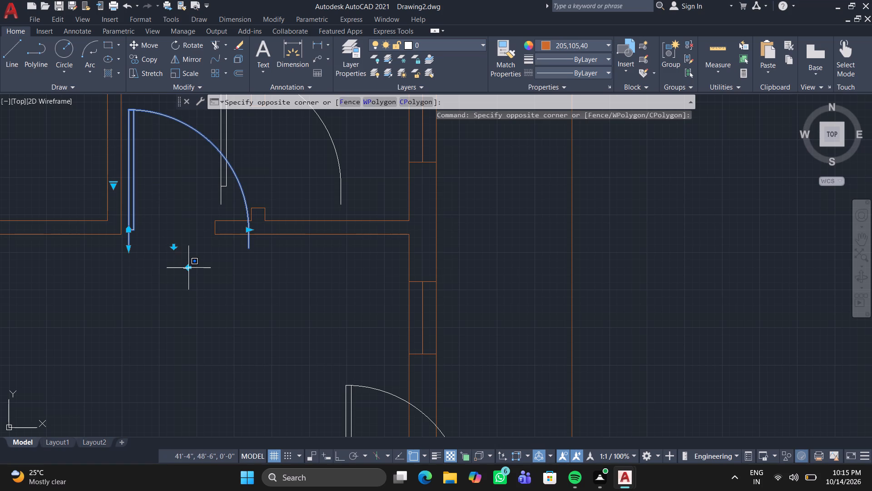
{"action": "left_click", "coordinate": [188, 269]}
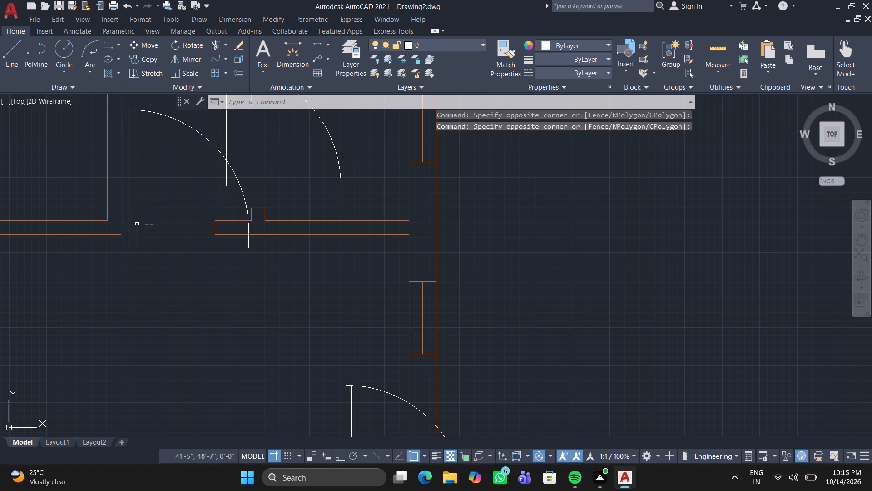
{"action": "left_click", "coordinate": [135, 224]}
{"action": "left_click", "coordinate": [131, 226]}
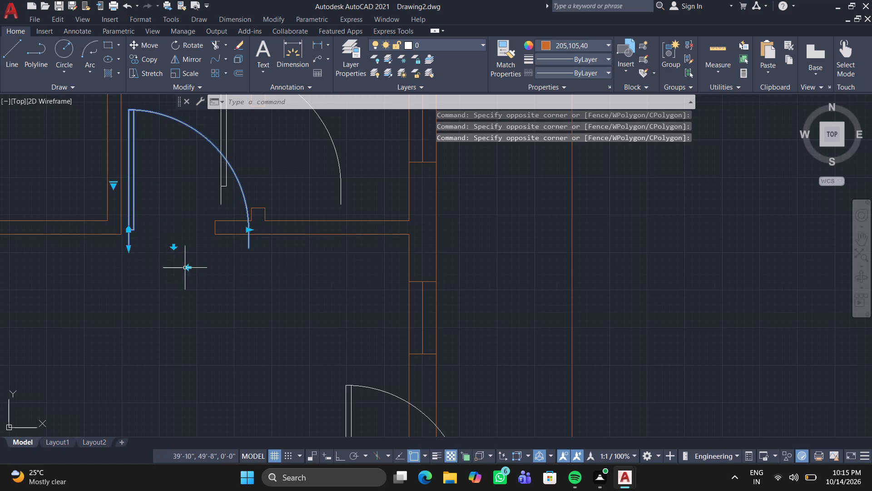
{"action": "left_click", "coordinate": [187, 269]}
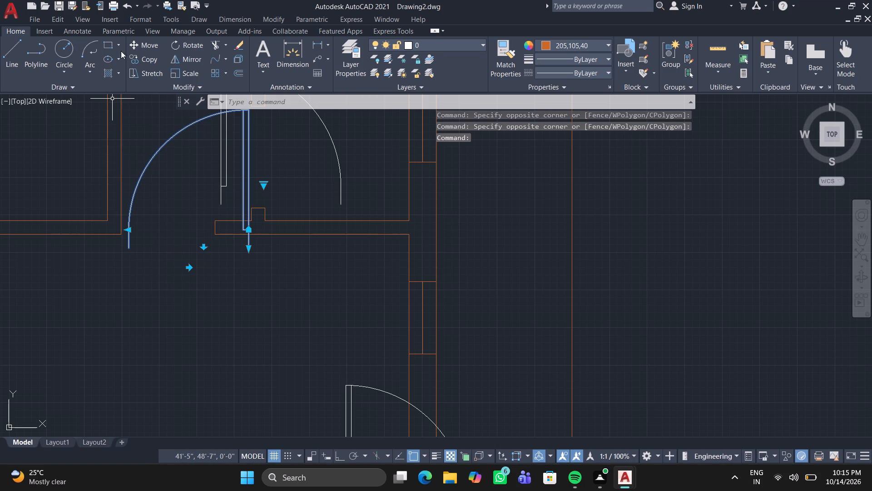
Move the flipped door from its lower hinge corner to the lower corner of the wall end near the stub.
{"action": "left_click", "coordinate": [129, 44]}
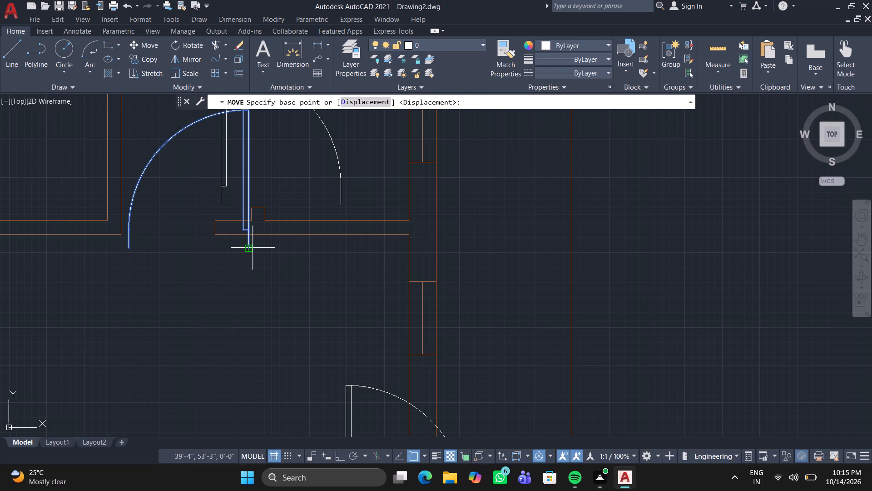
{"action": "left_click", "coordinate": [252, 248]}
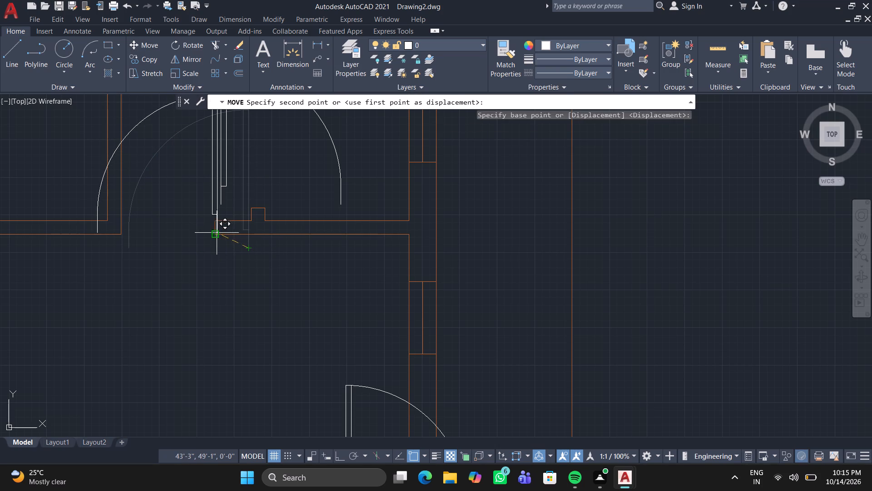
{"action": "scroll", "coordinate": [215, 233], "scroll_direction": "up", "scroll_amount": 4}
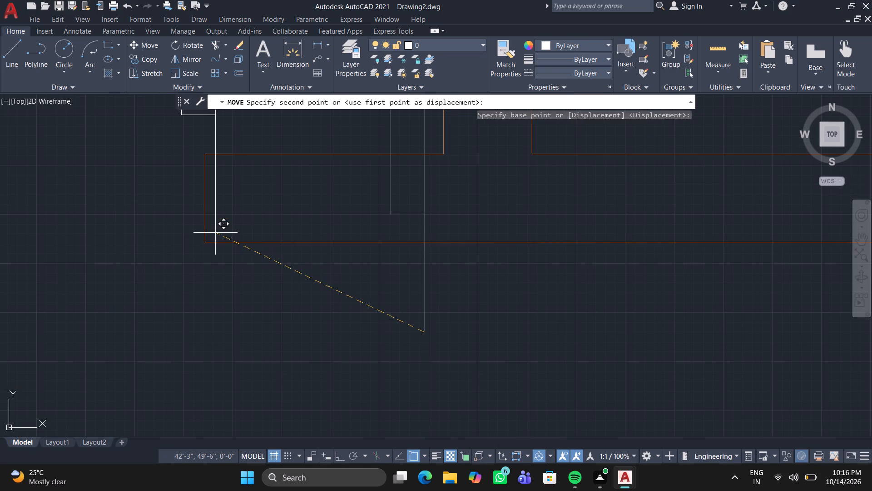
{"action": "left_click", "coordinate": [208, 240]}
Narrow the flipped door with its width grip so its arc side falls inside the doorway, clear of the opposite wall corner.
{"action": "scroll", "coordinate": [61, 247], "scroll_direction": "down", "scroll_amount": 3}
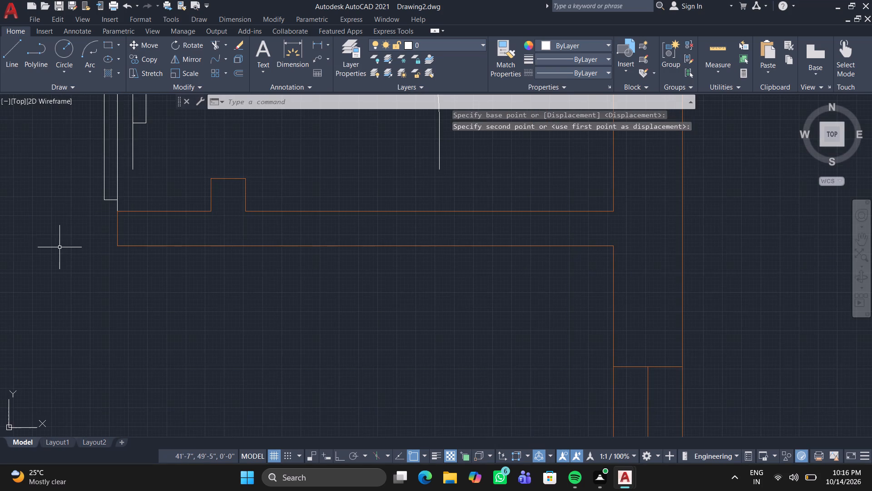
{"action": "middle_click_drag", "start_coordinate": [59, 244], "coordinate": [548, 305]}
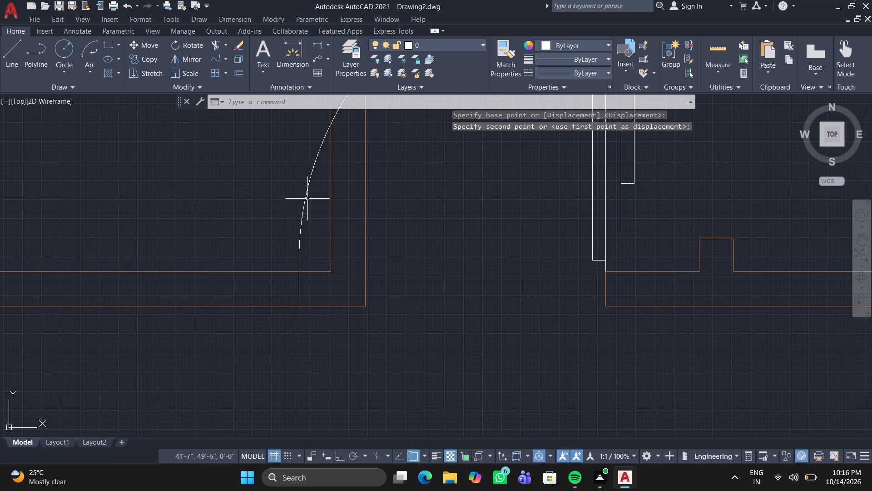
{"action": "left_click", "coordinate": [307, 193]}
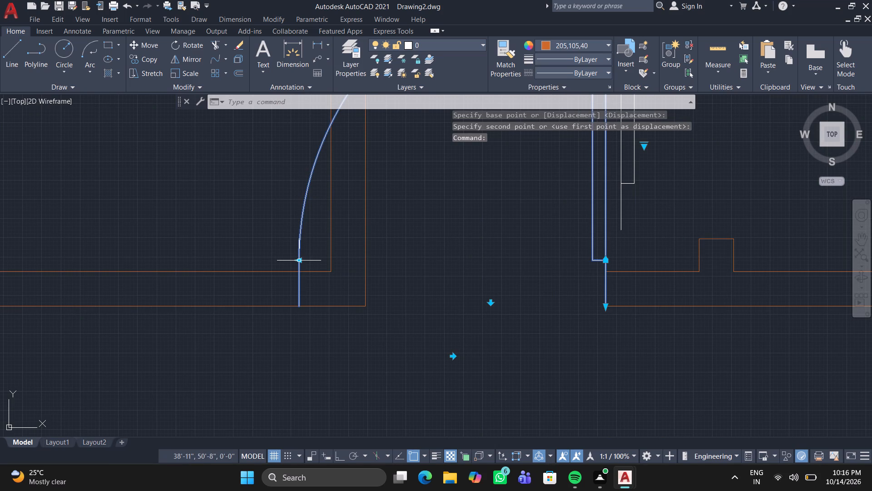
{"action": "left_click_drag", "start_coordinate": [301, 259], "coordinate": [307, 259]}
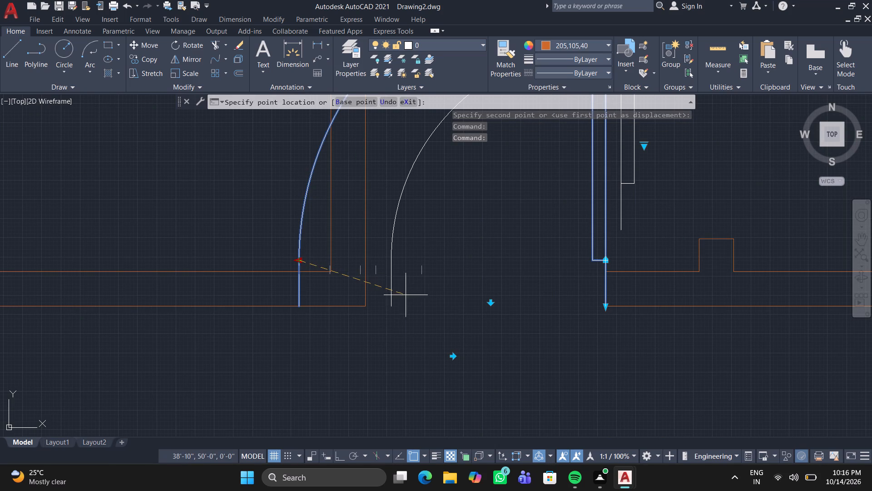
{"action": "left_click", "coordinate": [446, 296]}
{"action": "middle_click_drag", "start_coordinate": [390, 241], "coordinate": [359, 269]}
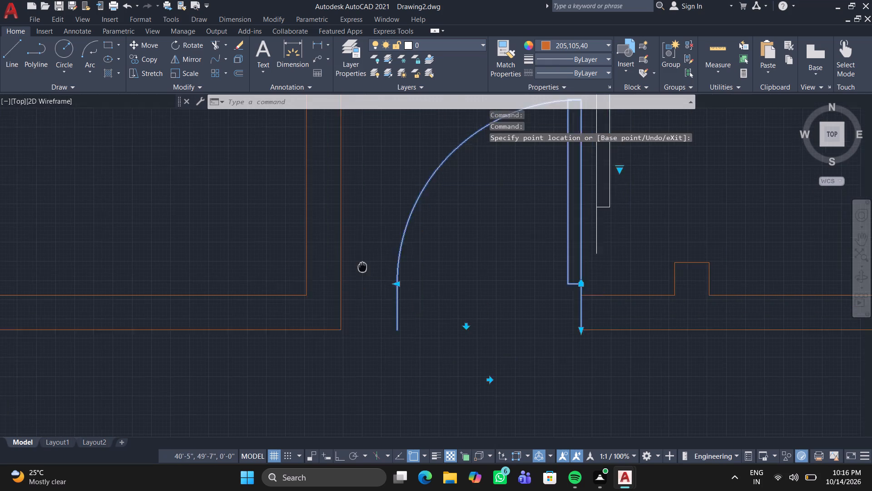
{"action": "middle_click_drag", "start_coordinate": [359, 269], "coordinate": [148, 306]}
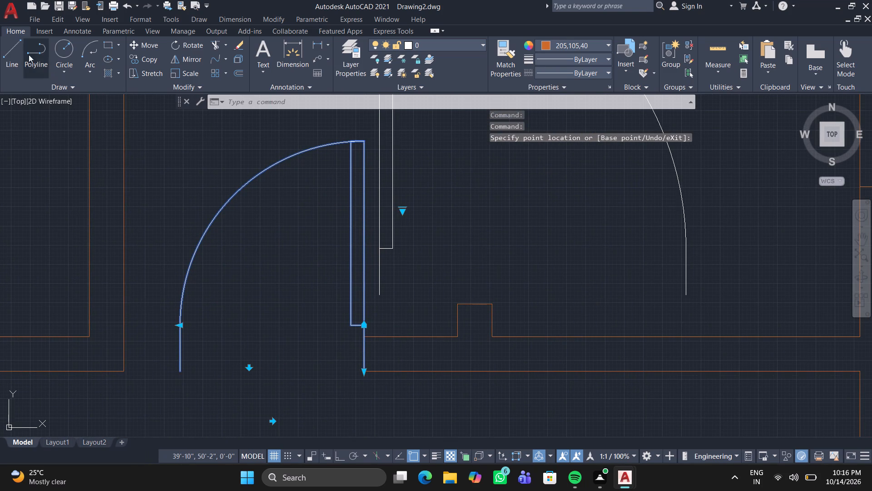
Draw two horizontal lines across the narrowed door's doorway, from the hinge-side wall end's lower and upper corners to the opposite wall.
{"action": "left_click", "coordinate": [13, 42]}
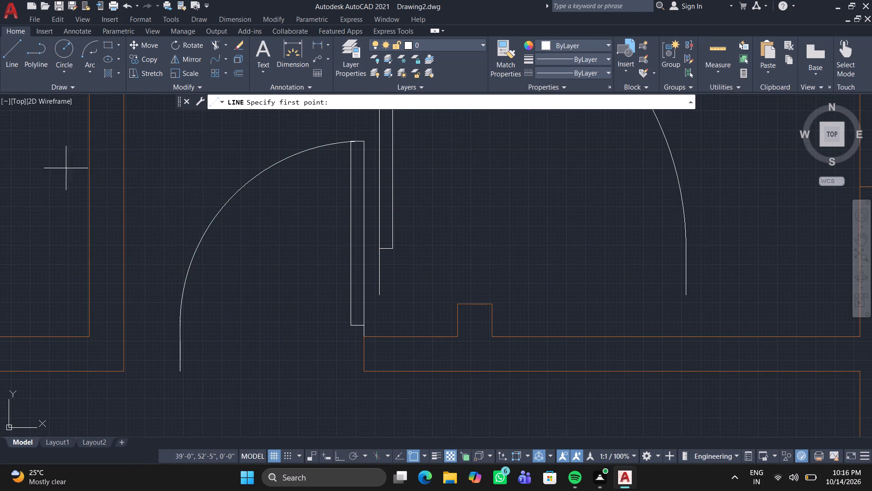
{"action": "left_click", "coordinate": [365, 372]}
{"action": "left_click", "coordinate": [128, 369]}
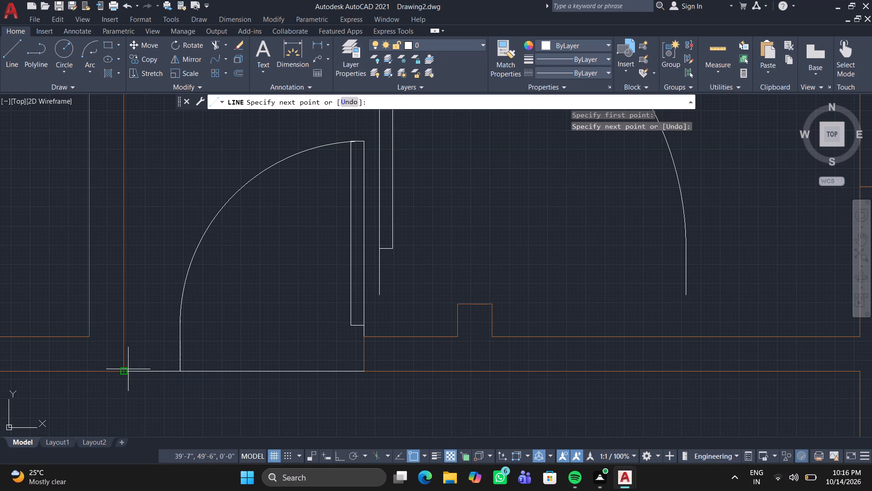
{"action": "key", "text": "Return"}
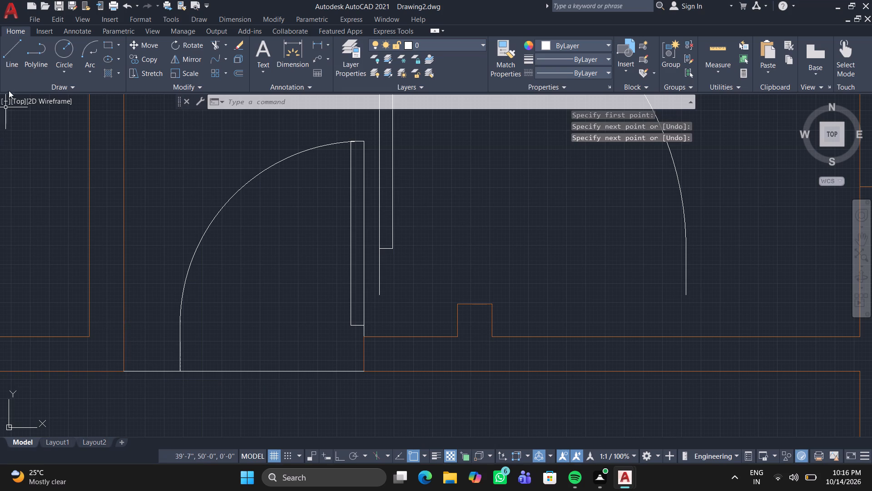
{"action": "left_click", "coordinate": [15, 46]}
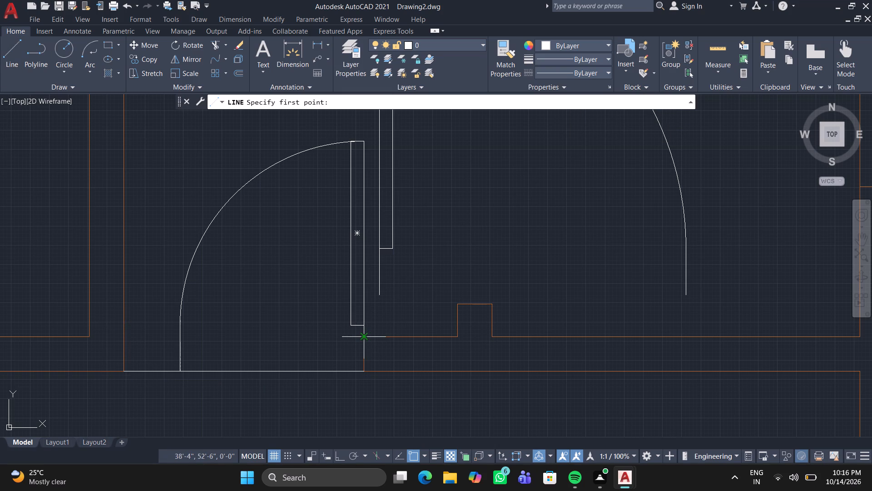
{"action": "left_click", "coordinate": [363, 336]}
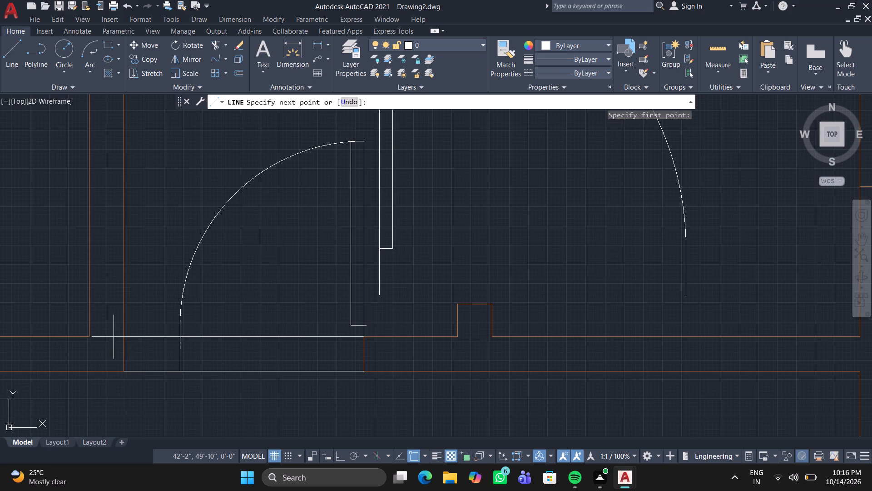
{"action": "left_click", "coordinate": [126, 337]}
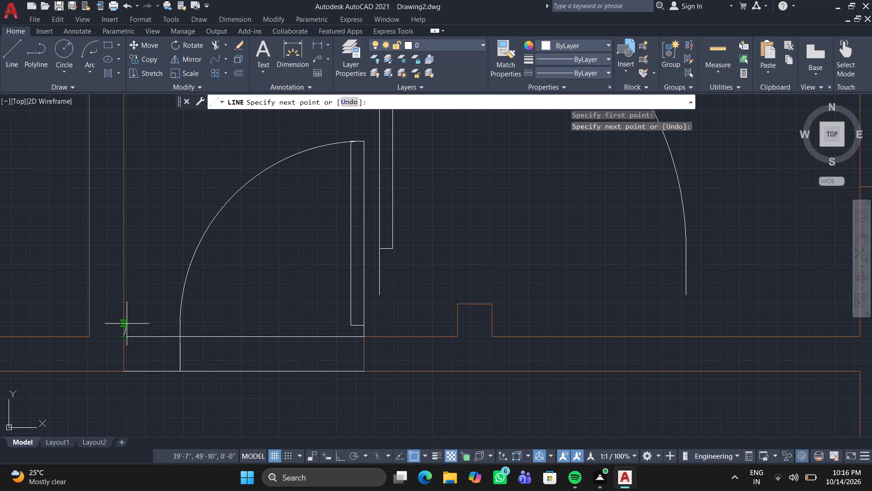
{"action": "key", "text": "Return"}
Colour the two new doorway lines and the hinge-side wall end line orange, 205,105,40.
{"action": "left_click", "coordinate": [109, 314]}
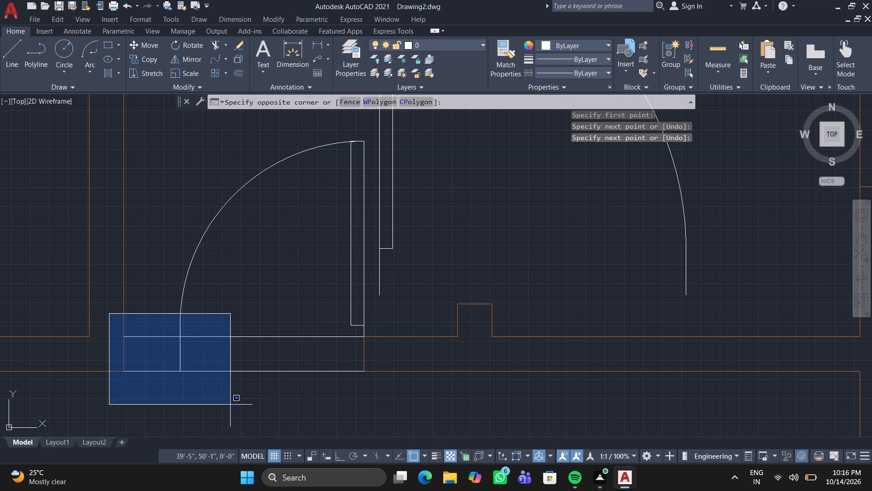
{"action": "left_click", "coordinate": [386, 403]}
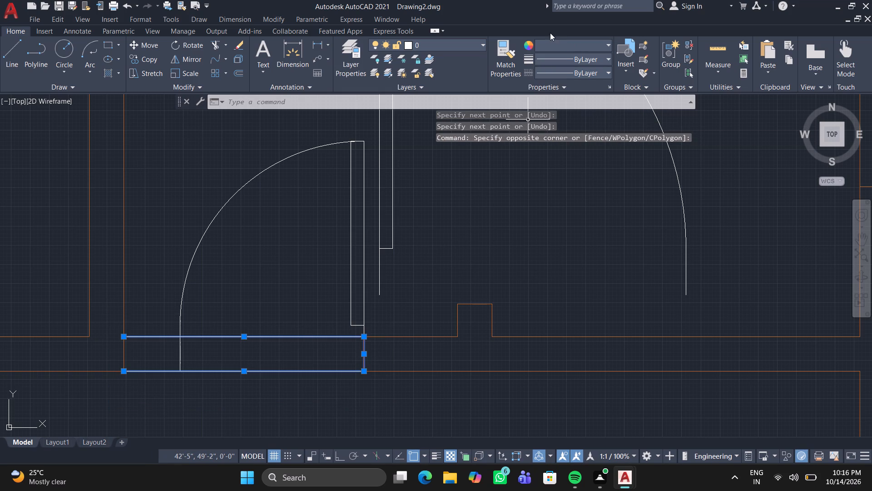
{"action": "left_click", "coordinate": [597, 44]}
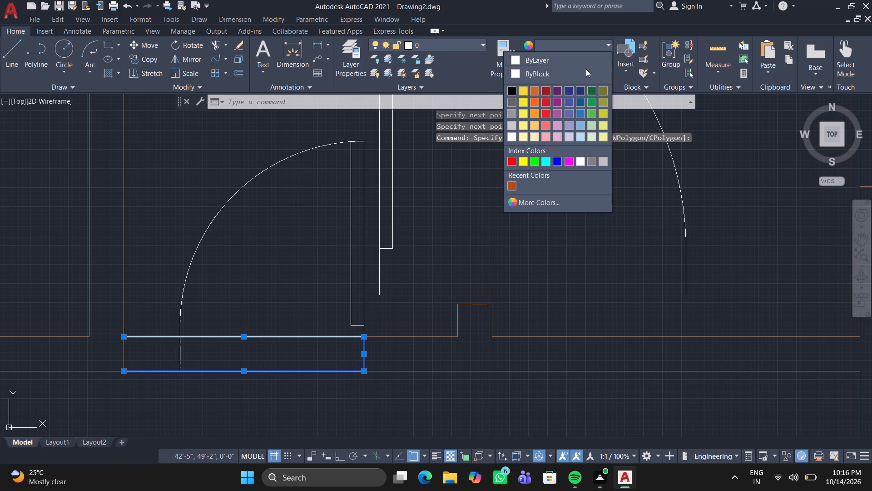
{"action": "left_click", "coordinate": [531, 88]}
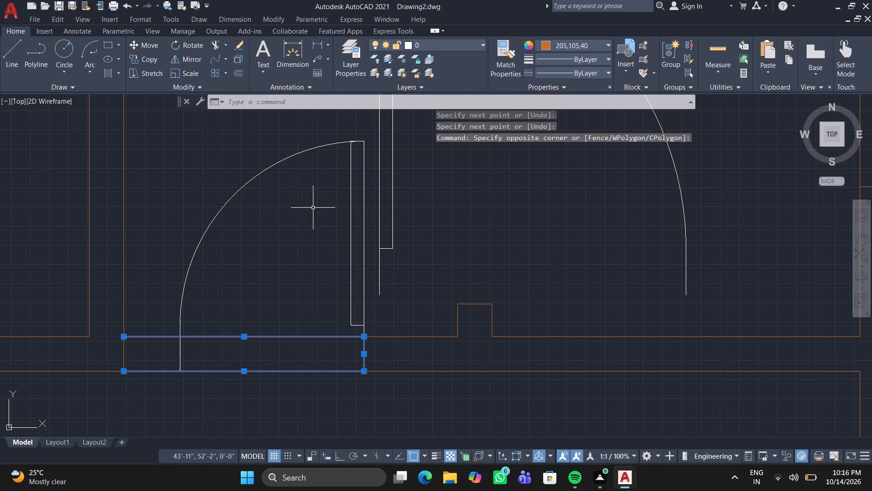
Trim both orange lines inside the door opening, leaving only the wall portion beyond the door's arc side.
{"action": "left_click", "coordinate": [216, 42]}
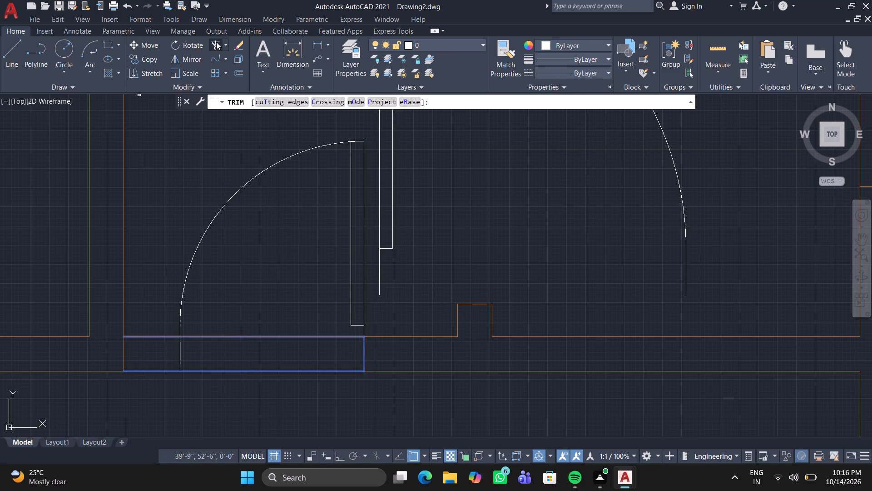
{"action": "key", "text": "Escape"}
{"action": "type", "text": "TR"}
{"action": "key", "text": "Return"}
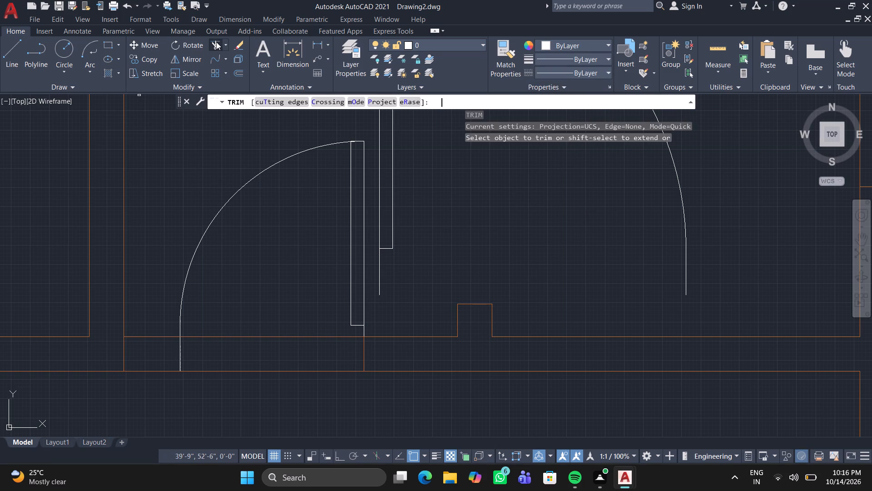
{"action": "left_click_drag", "start_coordinate": [243, 331], "coordinate": [243, 341]}
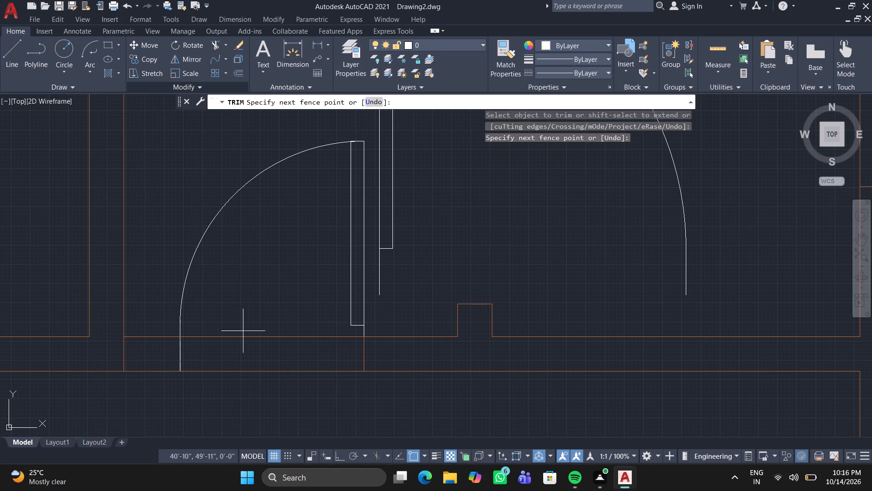
{"action": "left_click_drag", "start_coordinate": [243, 341], "coordinate": [243, 396]}
{"action": "key", "text": "Return"}
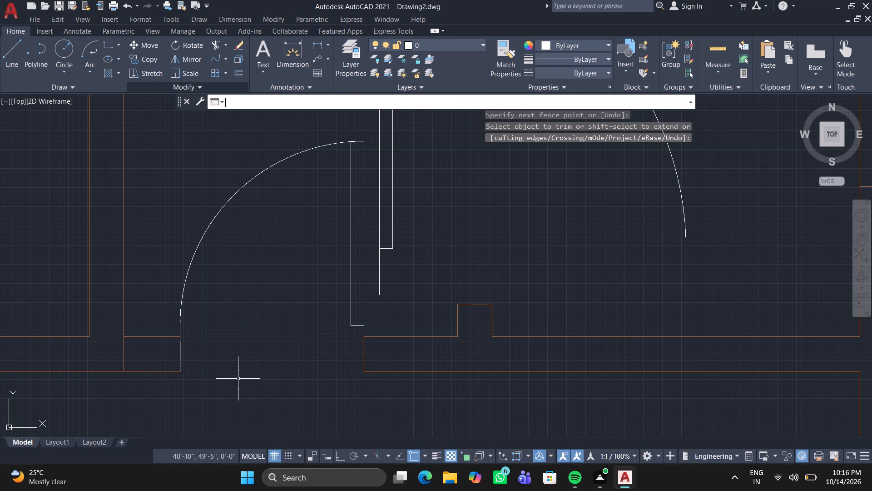
Rotate the larger loose door a quarter turn clockwise about its leaf's upper corner so the leaf lies horizontally.
{"action": "scroll", "coordinate": [244, 347], "scroll_direction": "down", "scroll_amount": 2}
{"action": "middle_click_drag", "start_coordinate": [243, 325], "coordinate": [238, 337]}
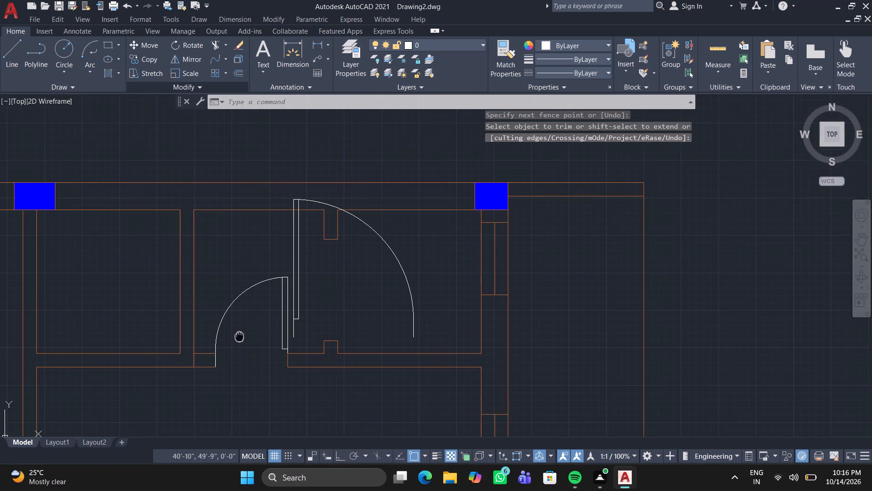
{"action": "middle_click_drag", "start_coordinate": [238, 337], "coordinate": [233, 342]}
{"action": "left_click", "coordinate": [288, 259]}
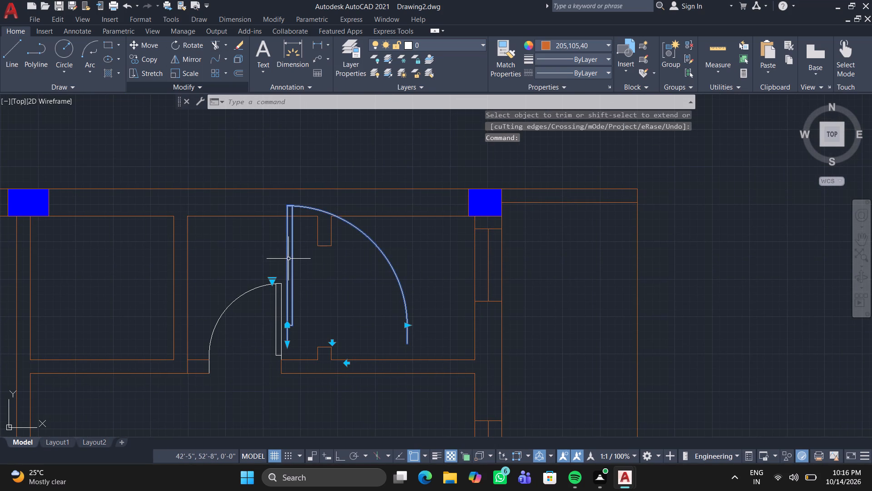
{"action": "left_click", "coordinate": [204, 48]}
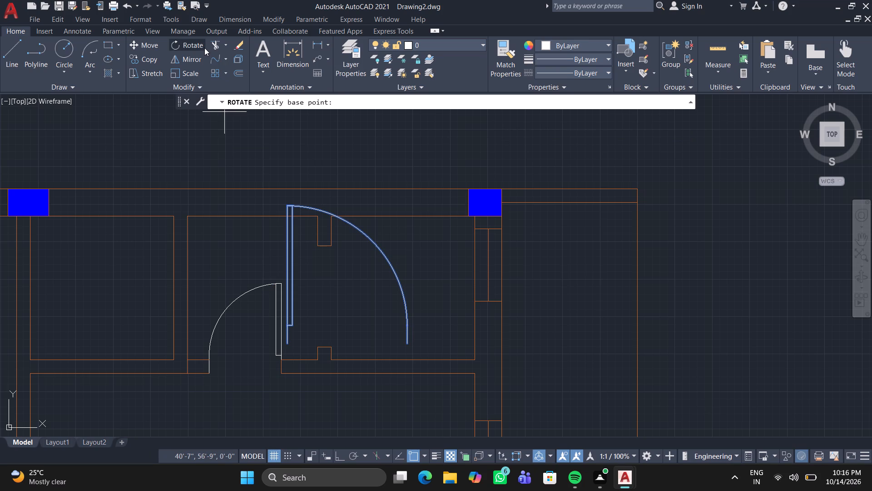
{"action": "left_click", "coordinate": [287, 205]}
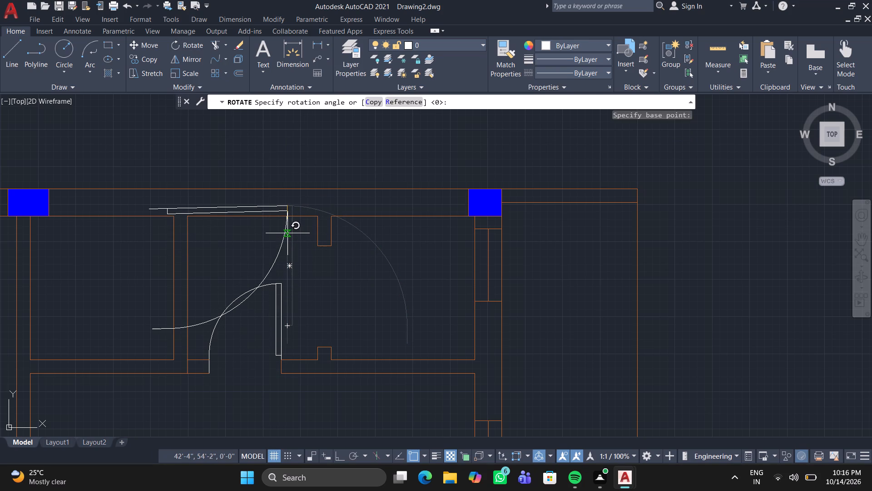
{"action": "left_click", "coordinate": [287, 233]}
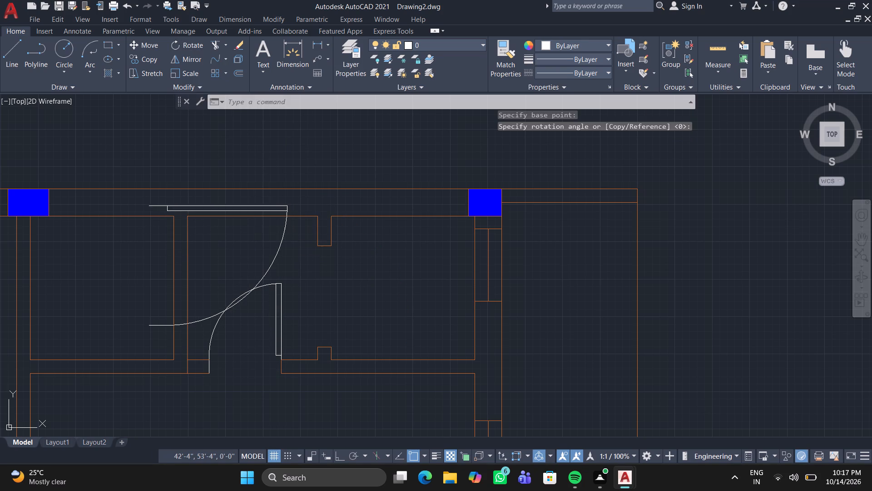
Move the rotated door from its hinge-side end corner to the midpoint of the upper wall stub's lower end.
{"action": "left_click", "coordinate": [255, 205]}
{"action": "left_click", "coordinate": [140, 44]}
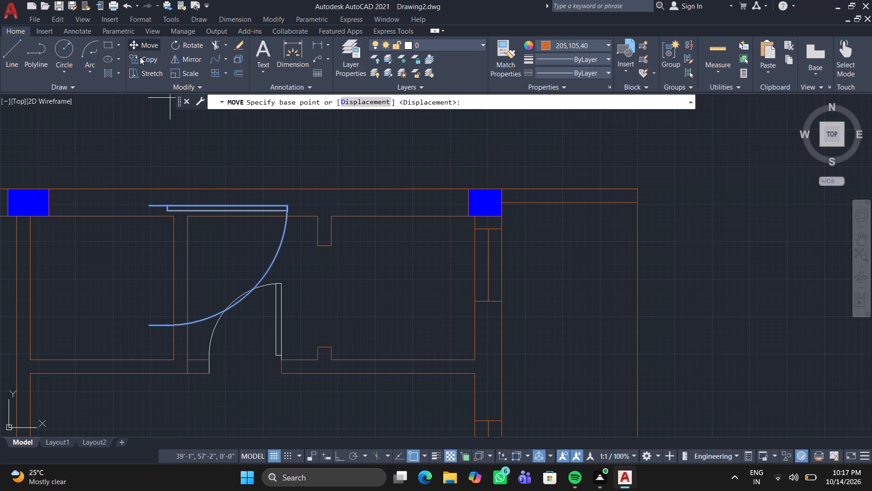
{"action": "left_click", "coordinate": [145, 208]}
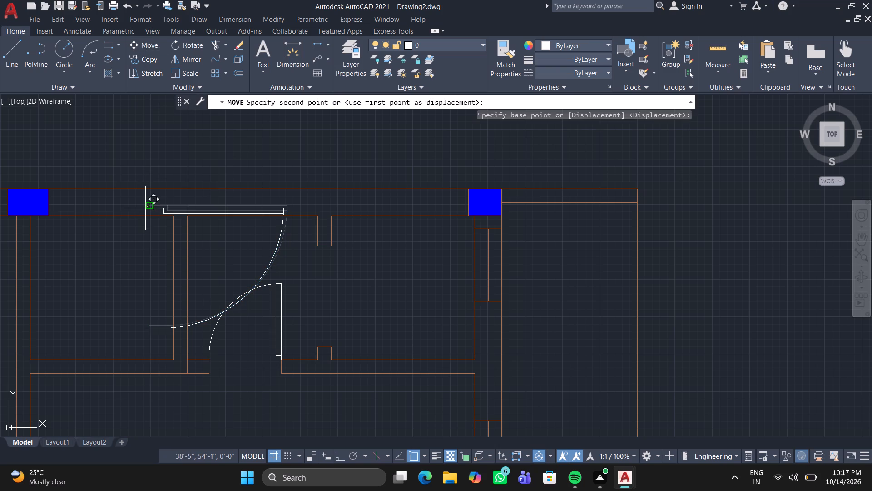
{"action": "left_click", "coordinate": [322, 248]}
Flip the moved door vertically so its leaf lies at the lower wall stub and its arc ends at the upper stub.
{"action": "left_click", "coordinate": [351, 252]}
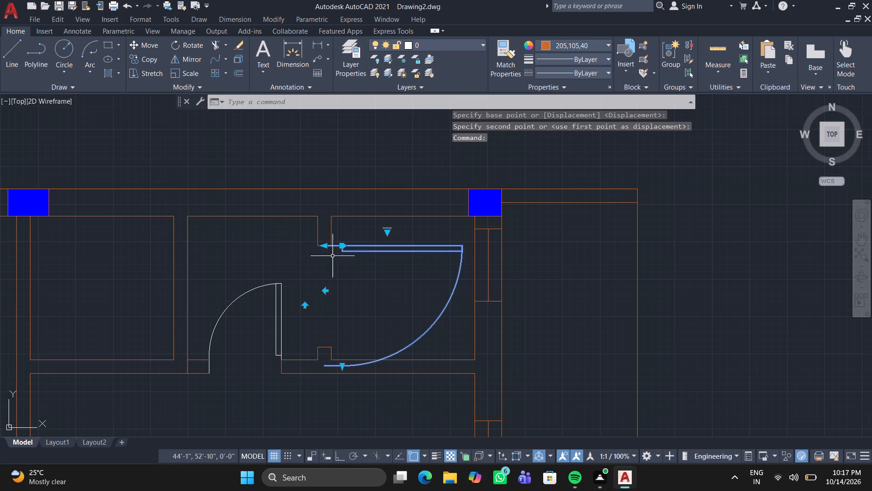
{"action": "left_click", "coordinate": [302, 306]}
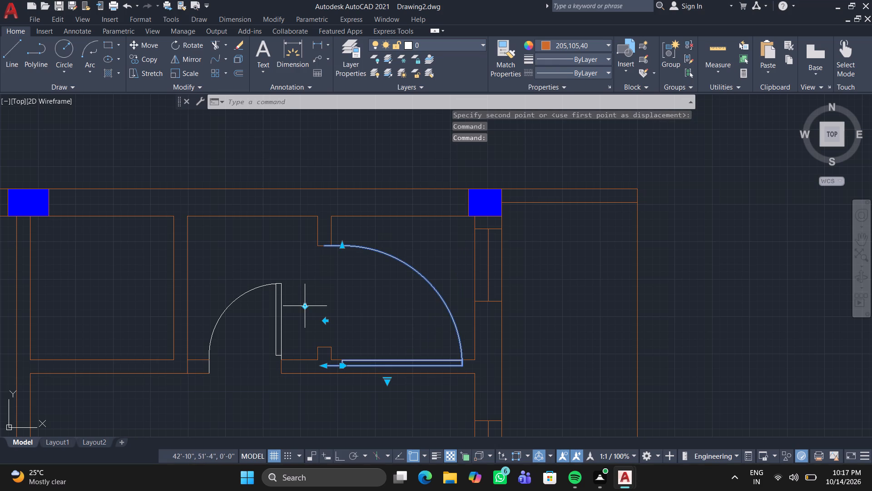
Move the flipped door from its hinge-side end corner to the upper-left corner of the lower wall stub.
{"action": "left_click", "coordinate": [133, 44]}
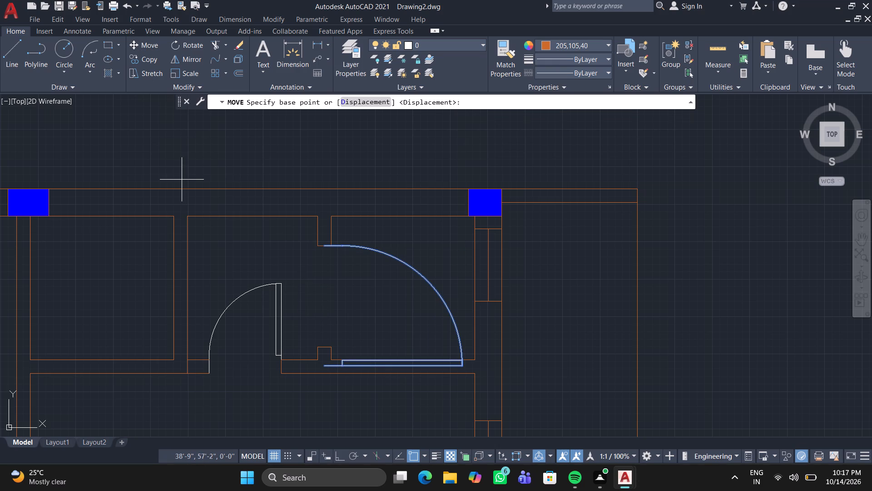
{"action": "left_click", "coordinate": [324, 366]}
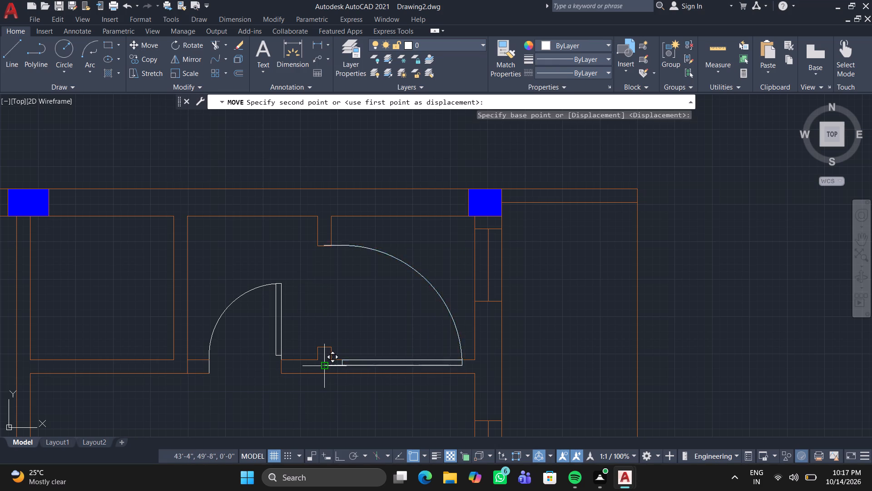
{"action": "scroll", "coordinate": [323, 344], "scroll_direction": "up", "scroll_amount": 3}
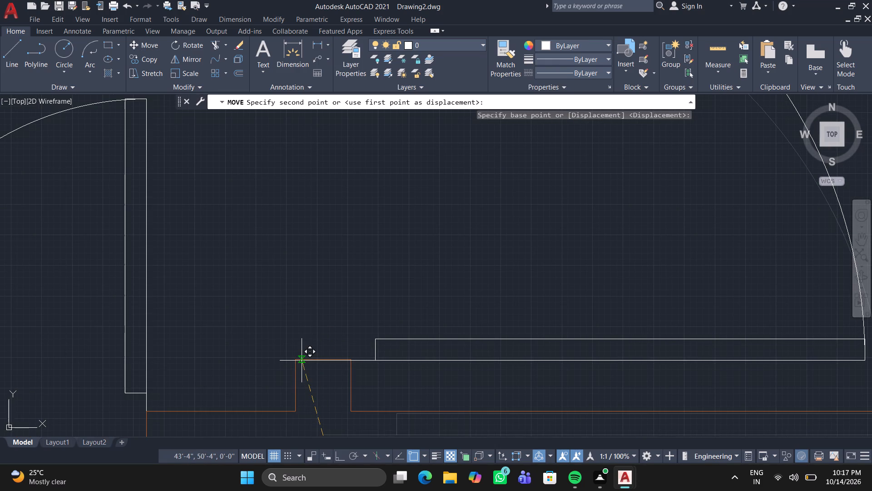
{"action": "left_click", "coordinate": [297, 360]}
{"action": "scroll", "coordinate": [331, 320], "scroll_direction": "down", "scroll_amount": 2}
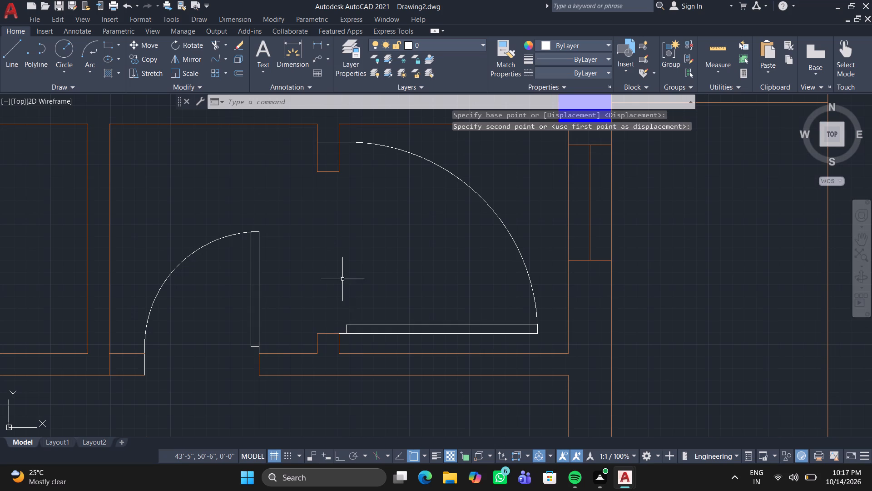
Narrow the door with its width grip so its arc side ends slightly below the upper wall stub.
{"action": "left_click", "coordinate": [386, 146]}
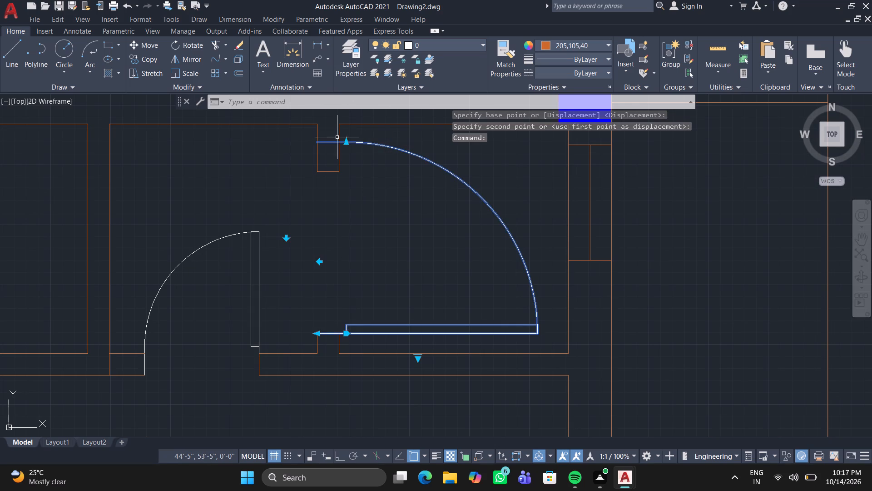
{"action": "left_click", "coordinate": [347, 142]}
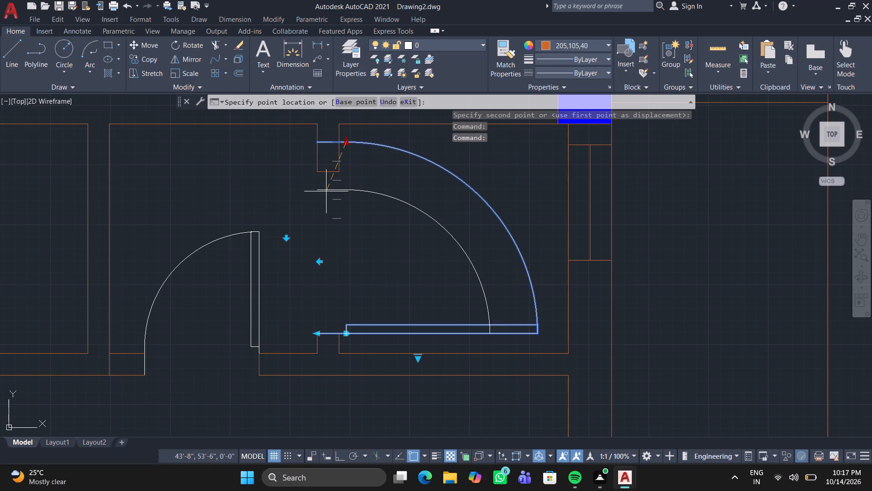
{"action": "left_click", "coordinate": [326, 191]}
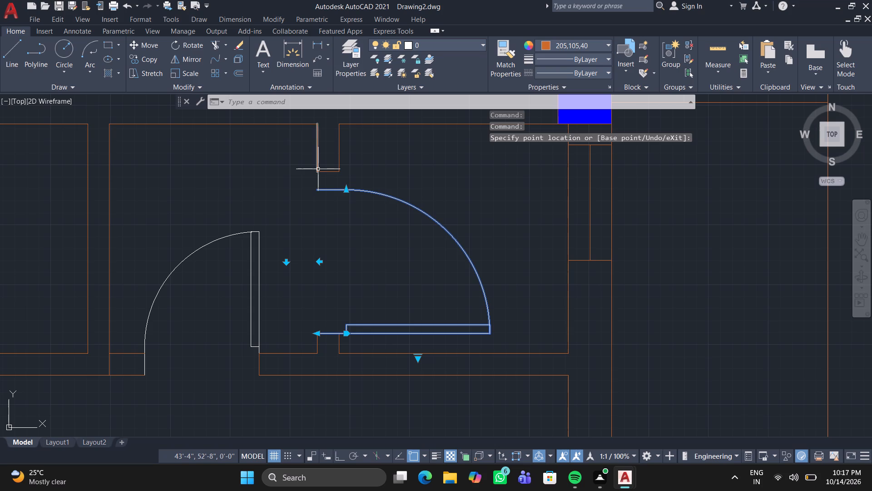
Delete the short horizontal line closing the lower end of the upper wall stub.
{"action": "left_click", "coordinate": [323, 172]}
{"action": "scroll", "coordinate": [323, 172], "scroll_direction": "up", "scroll_amount": 1}
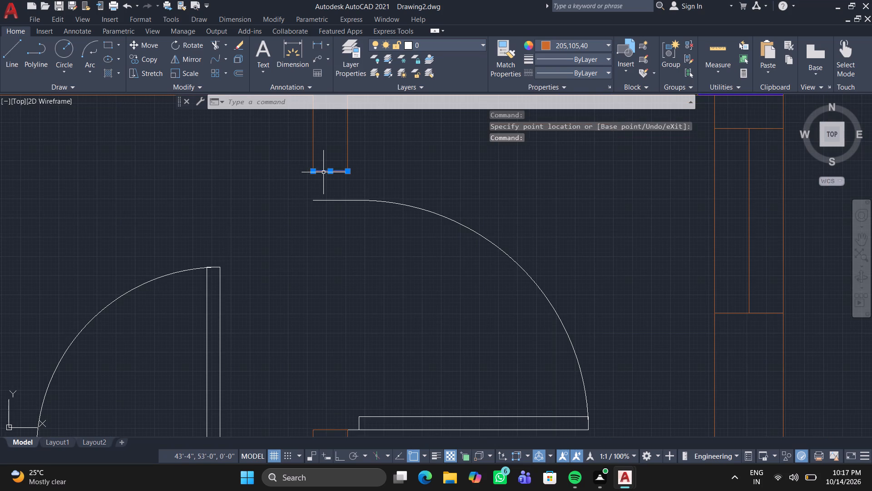
{"action": "key", "text": "Delete"}
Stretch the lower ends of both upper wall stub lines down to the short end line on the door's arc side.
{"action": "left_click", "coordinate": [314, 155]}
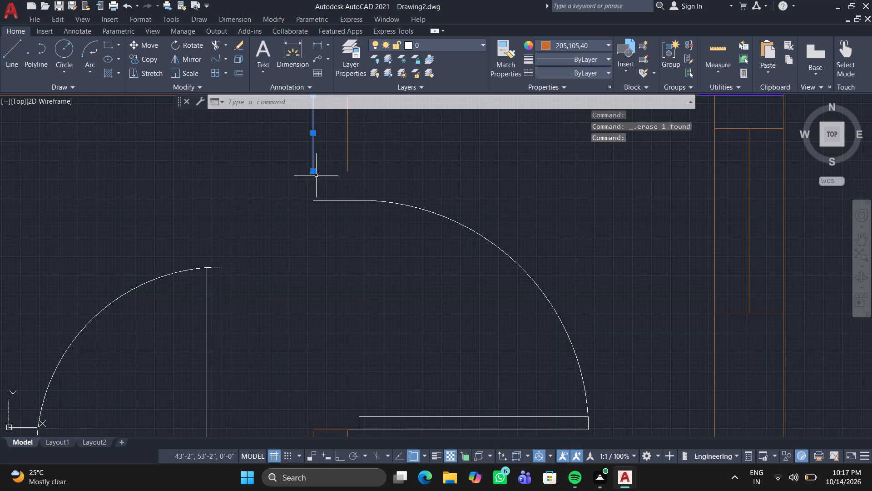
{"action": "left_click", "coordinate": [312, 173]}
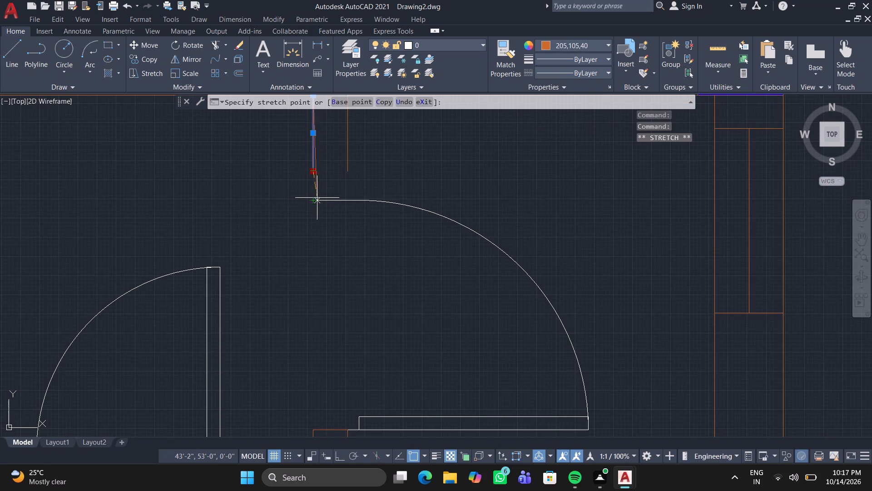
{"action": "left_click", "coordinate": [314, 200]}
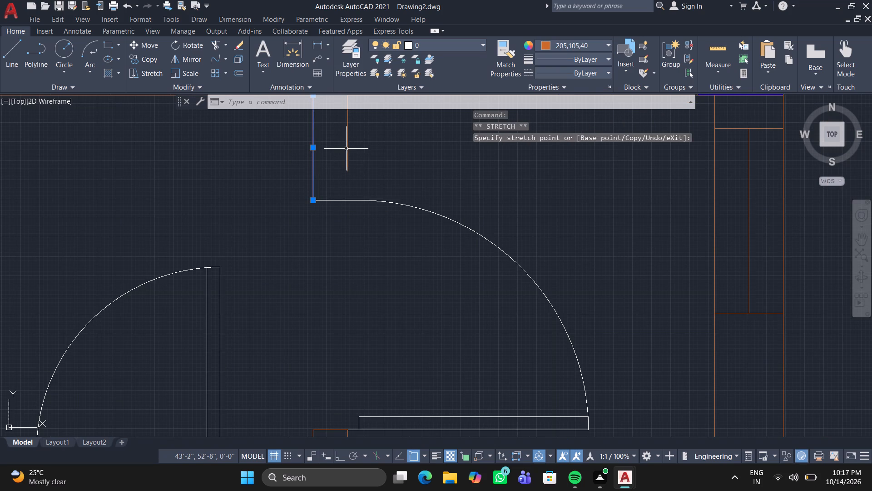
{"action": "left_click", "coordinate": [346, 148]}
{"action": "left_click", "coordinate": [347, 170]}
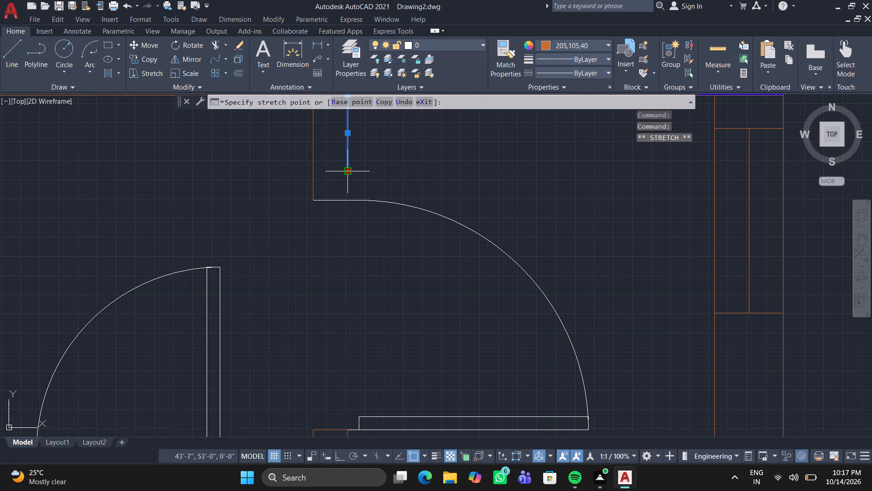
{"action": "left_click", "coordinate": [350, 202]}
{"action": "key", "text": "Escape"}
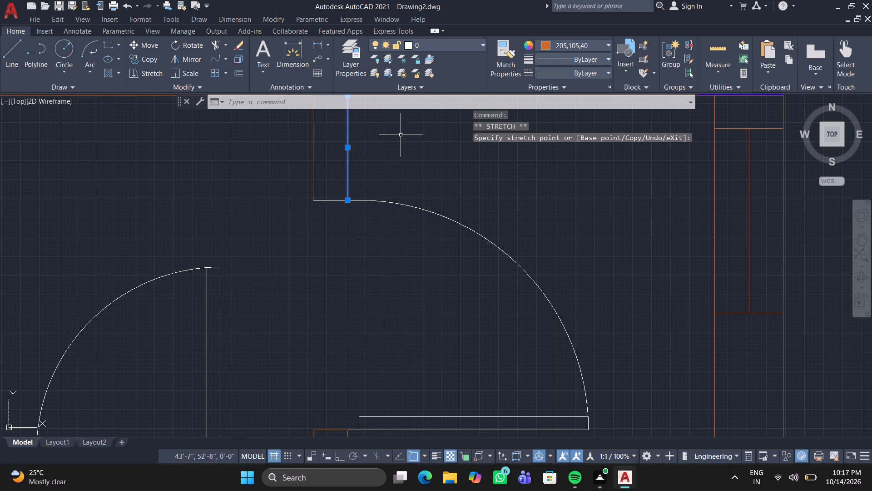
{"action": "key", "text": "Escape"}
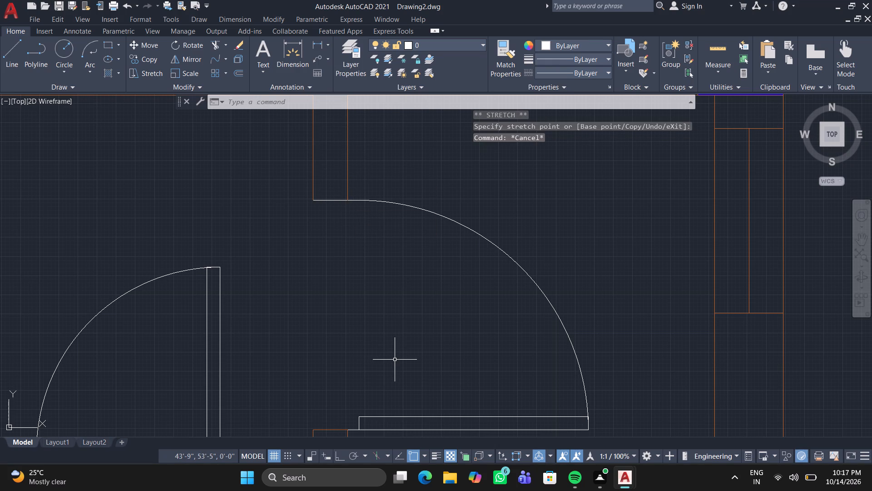
Narrow the same door again with its width grip so its arc side ends below the upper wall stub.
{"action": "scroll", "coordinate": [396, 360], "scroll_direction": "down", "scroll_amount": 3}
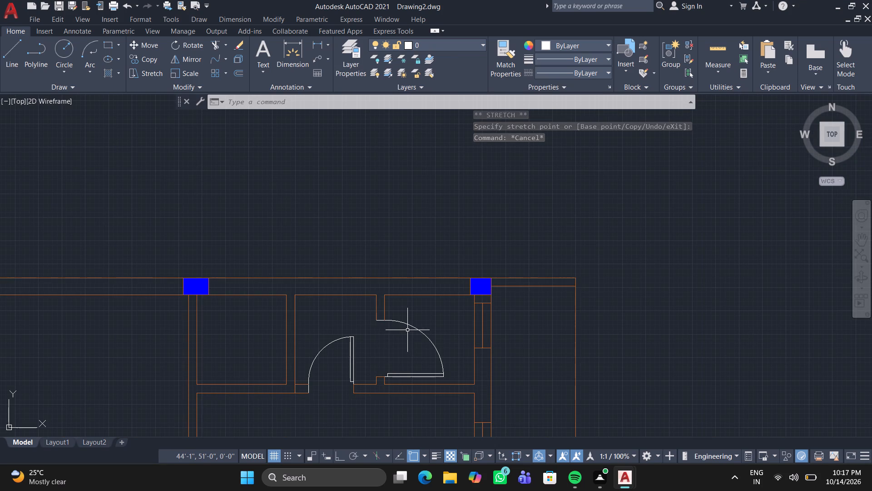
{"action": "scroll", "coordinate": [407, 330], "scroll_direction": "up", "scroll_amount": 2}
{"action": "left_click", "coordinate": [409, 319]}
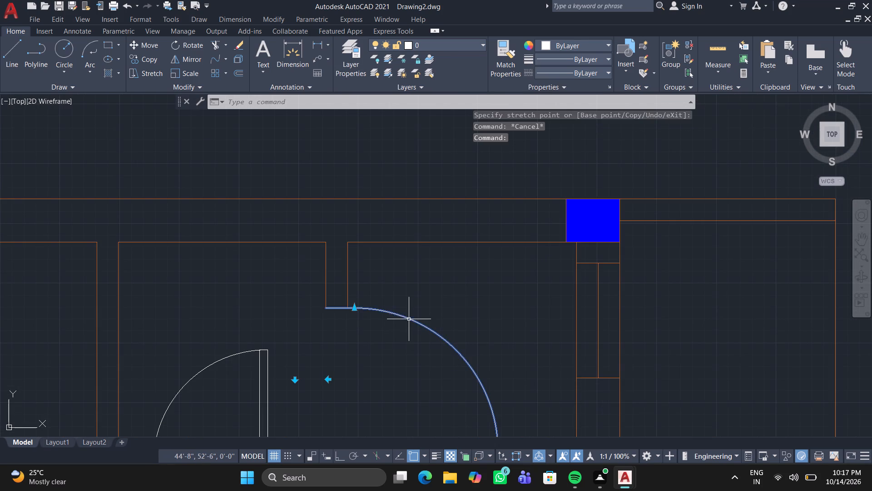
{"action": "left_click", "coordinate": [357, 309]}
{"action": "left_click", "coordinate": [356, 334]}
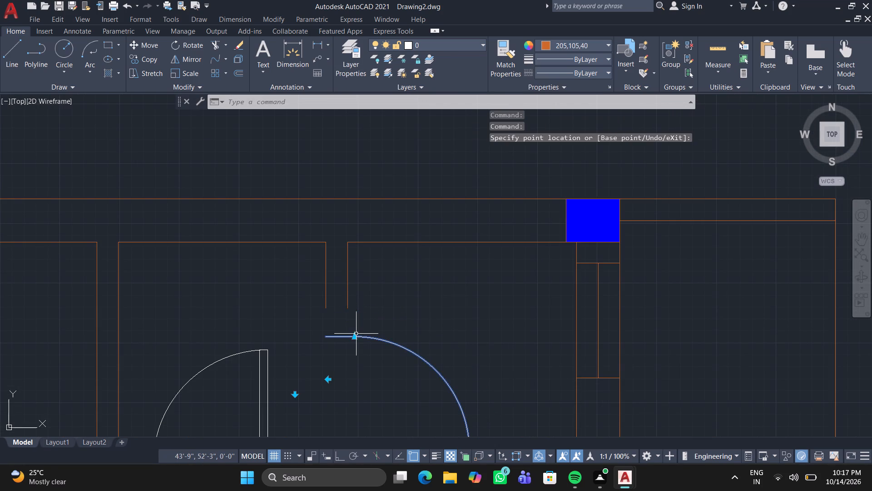
Stretch both upper wall stub lines down to meet the narrowed door's arc-side end line.
{"action": "left_click", "coordinate": [347, 291]}
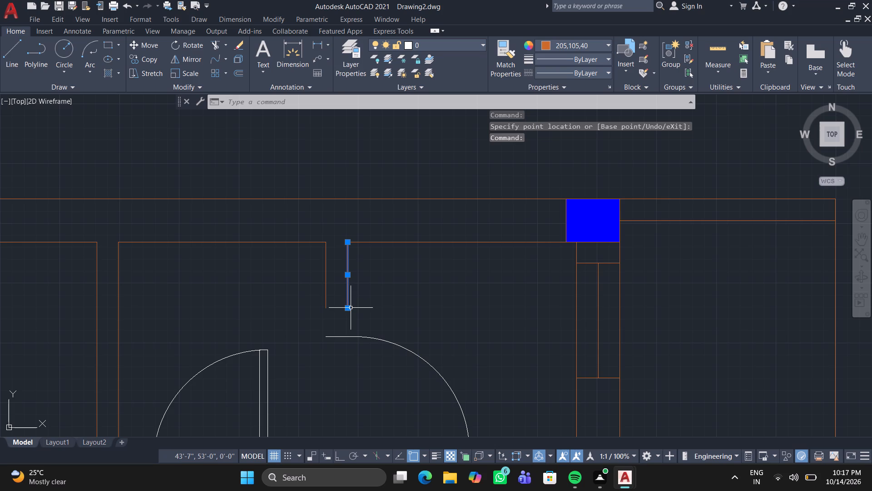
{"action": "left_click", "coordinate": [350, 309]}
{"action": "left_click", "coordinate": [347, 337]}
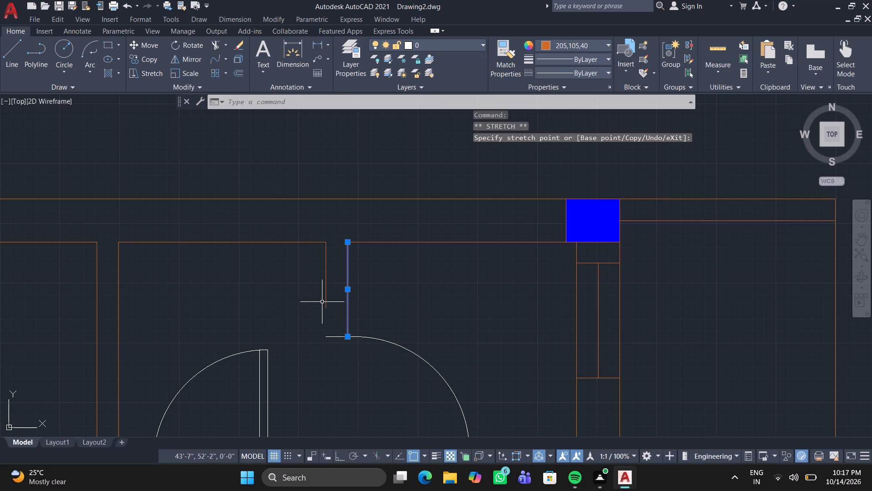
{"action": "left_click", "coordinate": [326, 292]}
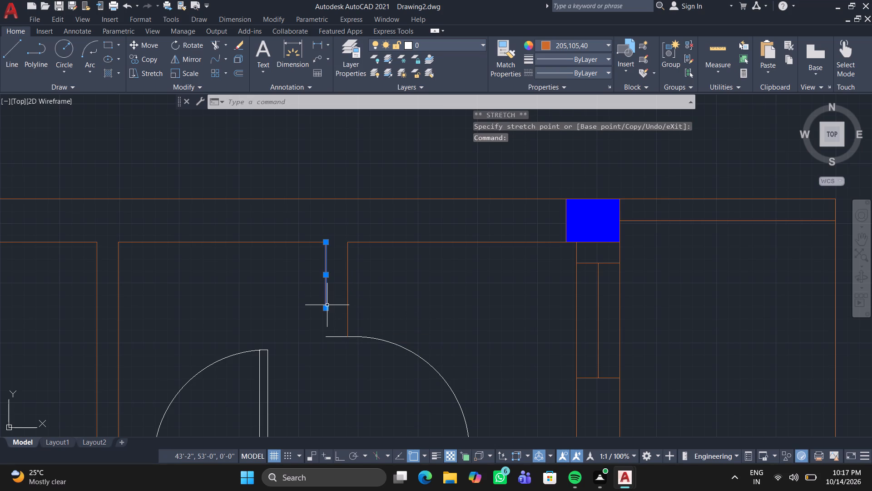
{"action": "left_click", "coordinate": [327, 307]}
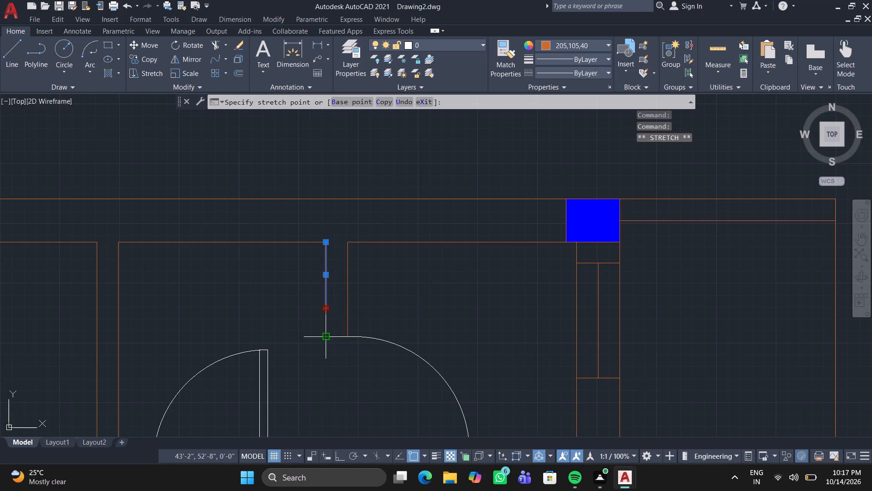
{"action": "left_click", "coordinate": [328, 336]}
{"action": "key", "text": "Escape"}
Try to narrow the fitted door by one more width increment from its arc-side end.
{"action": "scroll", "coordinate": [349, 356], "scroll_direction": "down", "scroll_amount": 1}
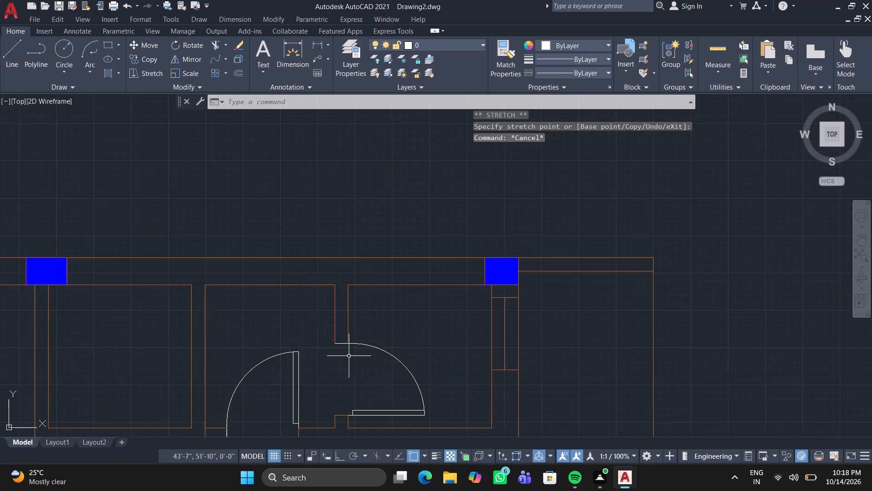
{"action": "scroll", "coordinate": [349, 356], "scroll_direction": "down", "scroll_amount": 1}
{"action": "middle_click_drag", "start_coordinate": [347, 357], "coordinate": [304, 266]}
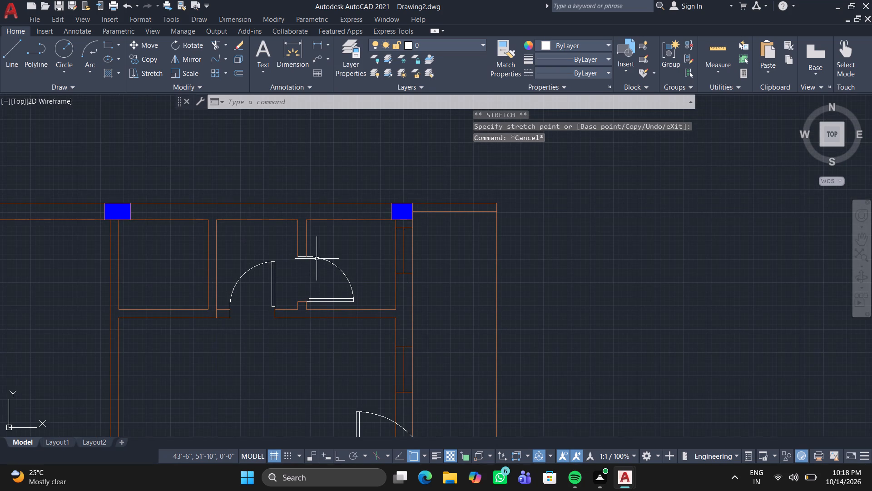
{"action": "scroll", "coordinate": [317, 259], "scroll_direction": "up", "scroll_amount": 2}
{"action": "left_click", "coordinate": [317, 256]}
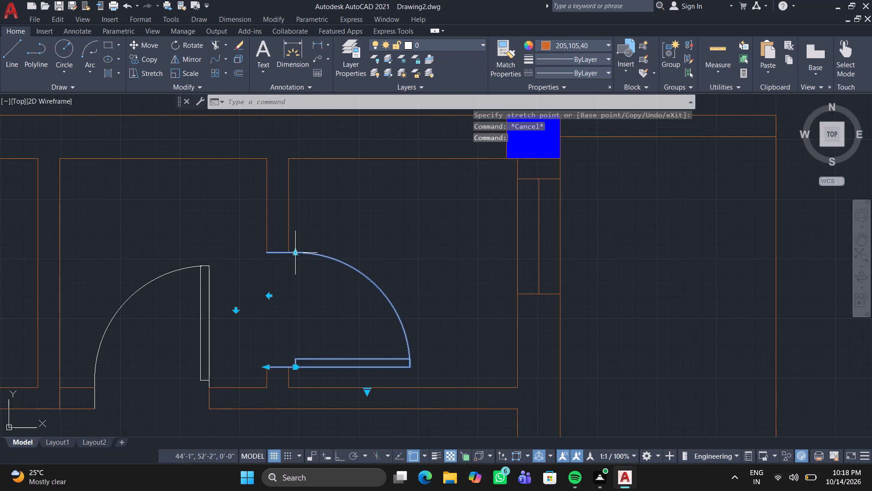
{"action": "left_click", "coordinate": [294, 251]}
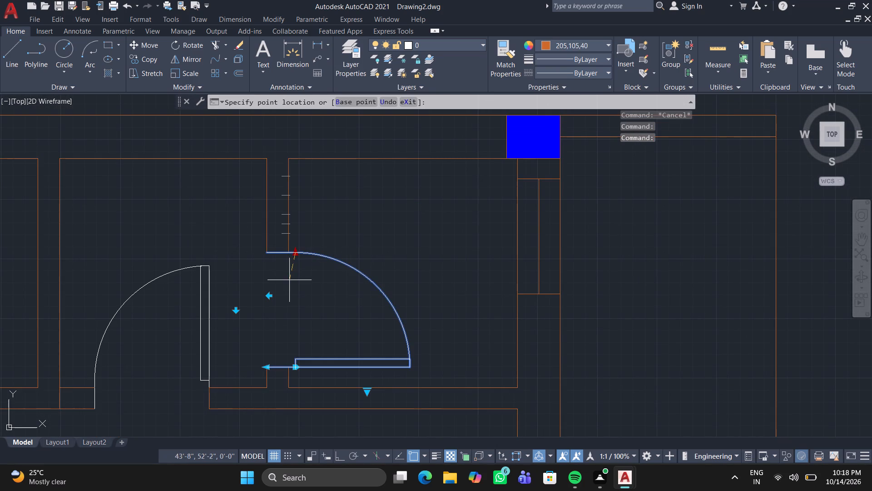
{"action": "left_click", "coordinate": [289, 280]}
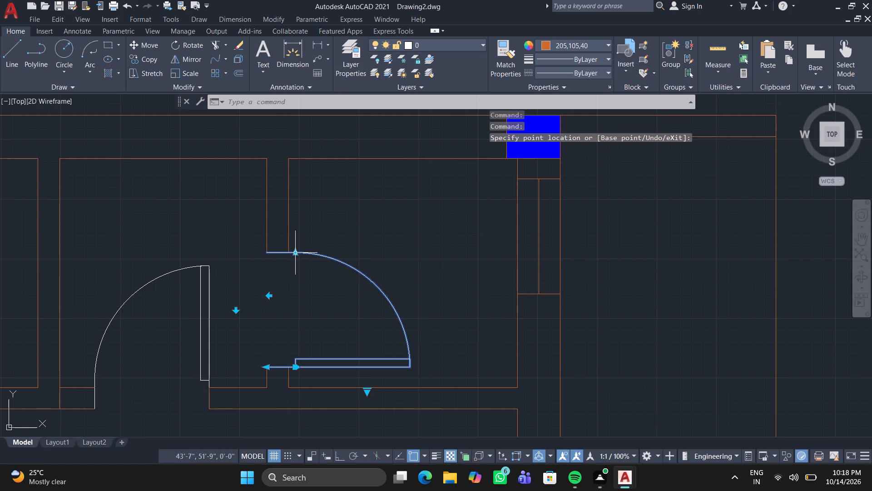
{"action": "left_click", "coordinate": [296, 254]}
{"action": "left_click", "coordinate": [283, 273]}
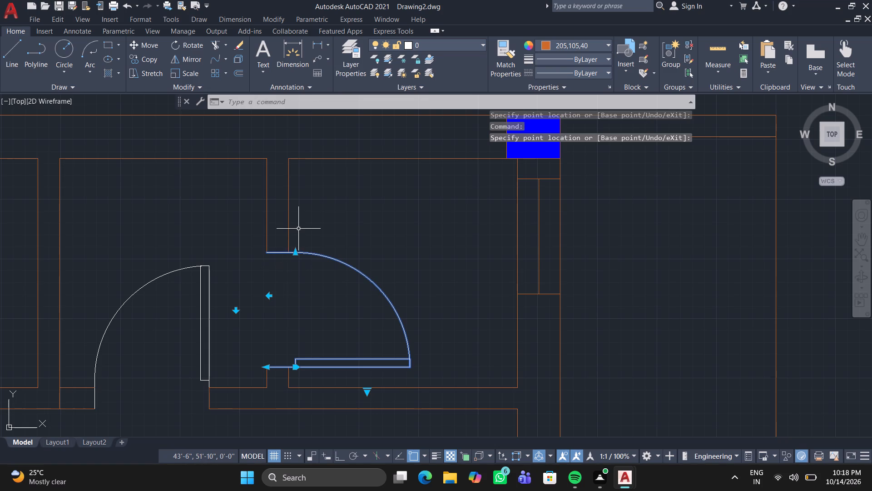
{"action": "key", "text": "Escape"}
Rotate the loose door overlapping the large room's right wall by 270° about the top end of its leaf.
{"action": "scroll", "coordinate": [277, 311], "scroll_direction": "down", "scroll_amount": 2}
{"action": "middle_click_drag", "start_coordinate": [277, 311], "coordinate": [288, 245]}
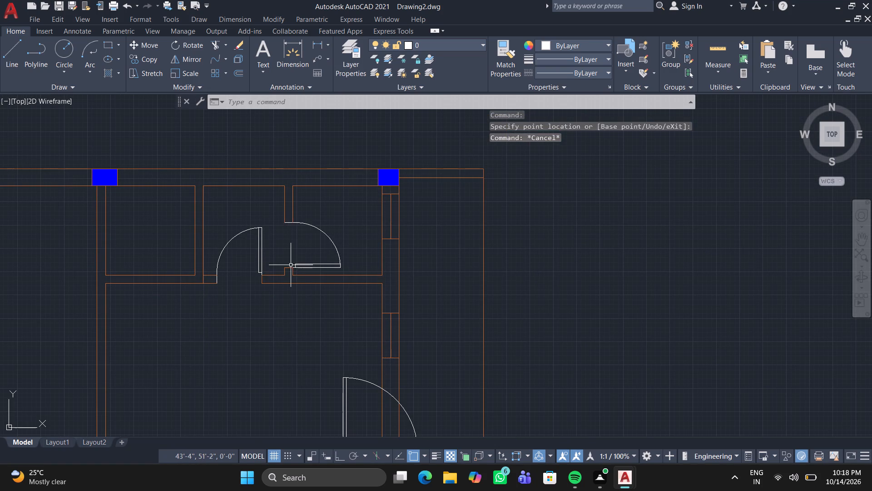
{"action": "scroll", "coordinate": [278, 312], "scroll_direction": "down", "scroll_amount": 1}
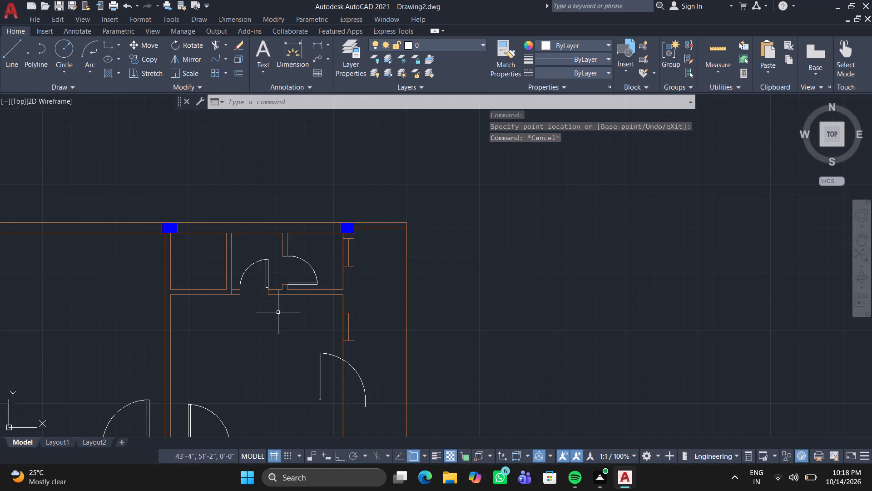
{"action": "middle_click_drag", "start_coordinate": [276, 312], "coordinate": [247, 210]}
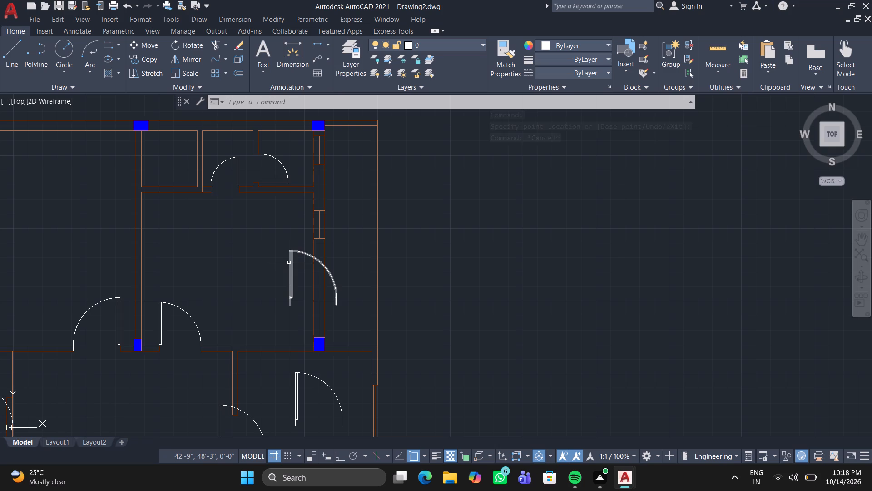
{"action": "left_click", "coordinate": [290, 262]}
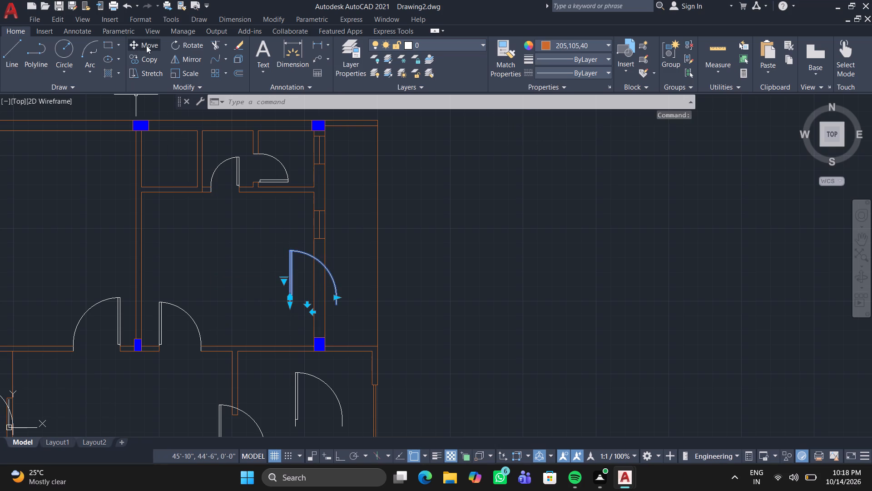
{"action": "left_click", "coordinate": [178, 43]}
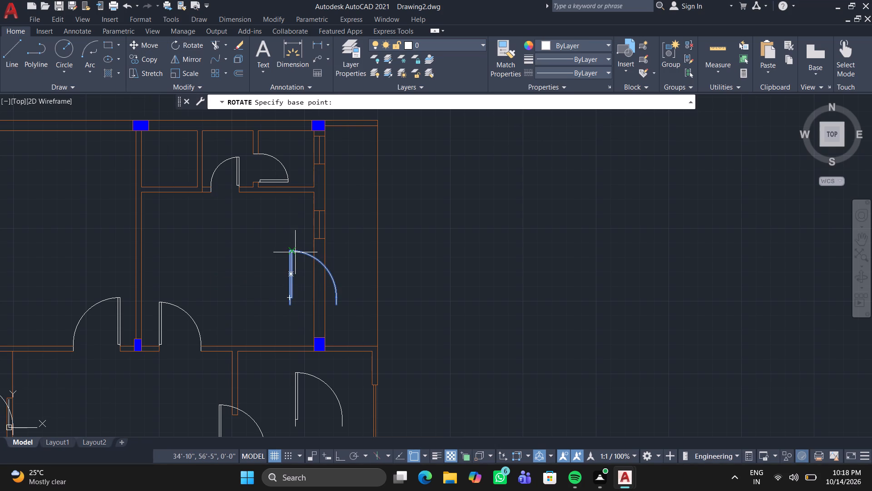
{"action": "left_click", "coordinate": [292, 252]}
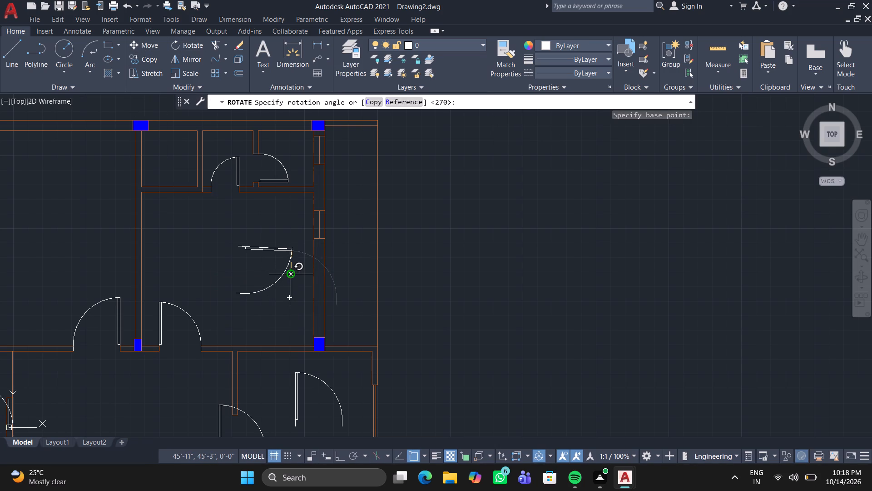
{"action": "left_click", "coordinate": [292, 269]}
Move the rotated door from its hinge-side end corner onto the inner line of the large room's right wall, above the blue column.
{"action": "scroll", "coordinate": [258, 248], "scroll_direction": "up", "scroll_amount": 1}
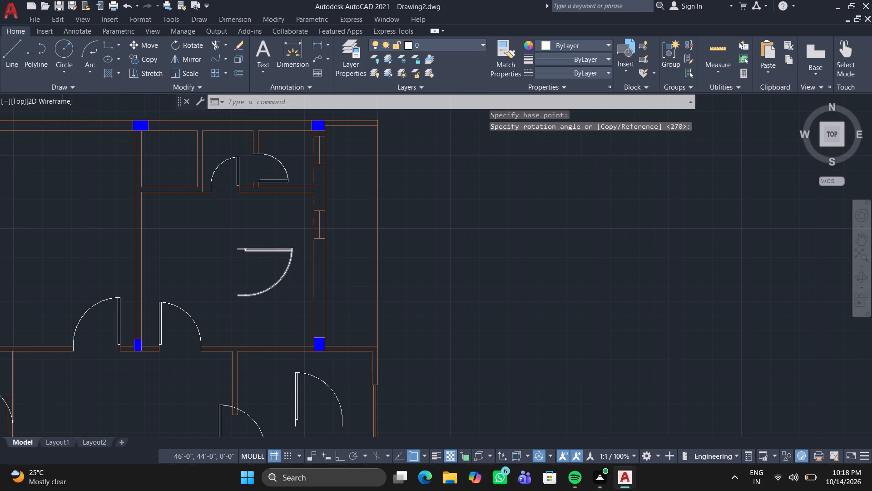
{"action": "scroll", "coordinate": [258, 248], "scroll_direction": "up", "scroll_amount": 1}
{"action": "left_click", "coordinate": [258, 249]}
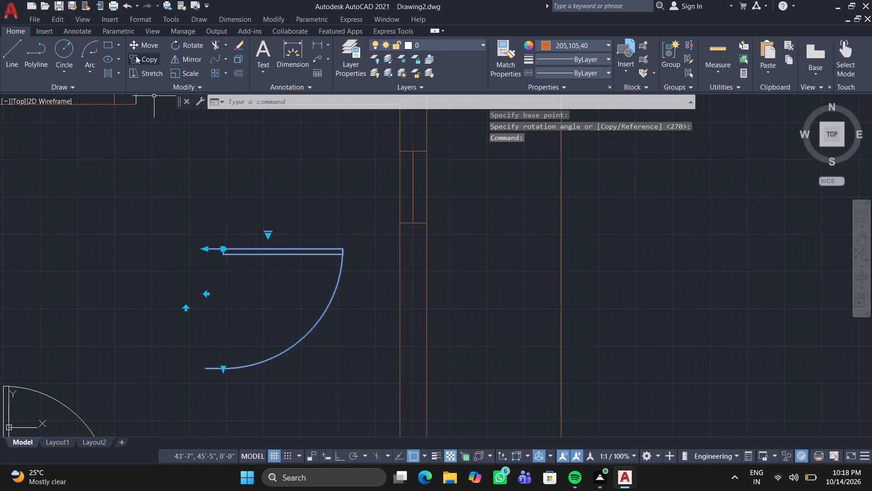
{"action": "left_click", "coordinate": [139, 43]}
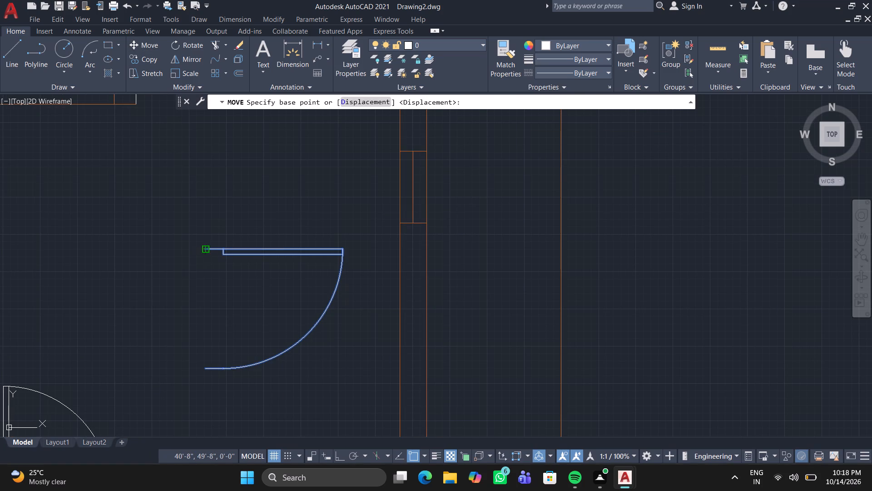
{"action": "left_click", "coordinate": [204, 250]}
{"action": "middle_click_drag", "start_coordinate": [390, 303], "coordinate": [369, 232]}
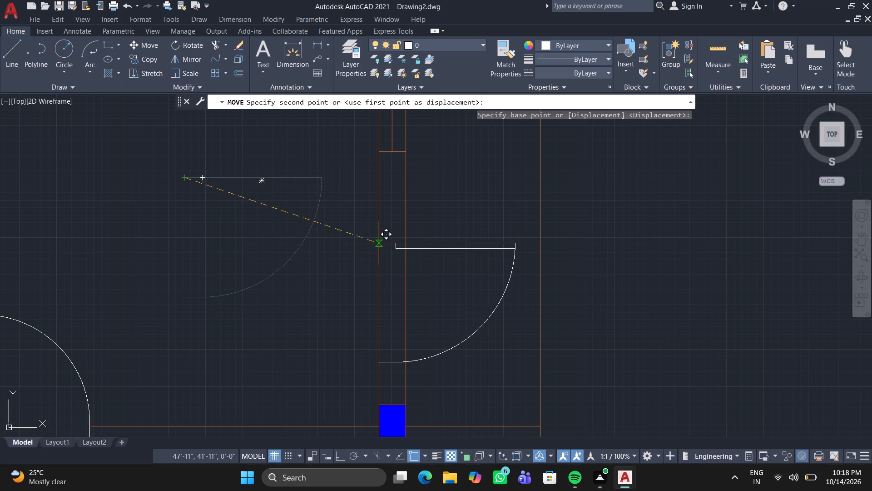
{"action": "left_click", "coordinate": [378, 243]}
Flip the moved door vertically so its leaf lies at the lower end, nearest the blue column.
{"action": "left_click", "coordinate": [409, 242]}
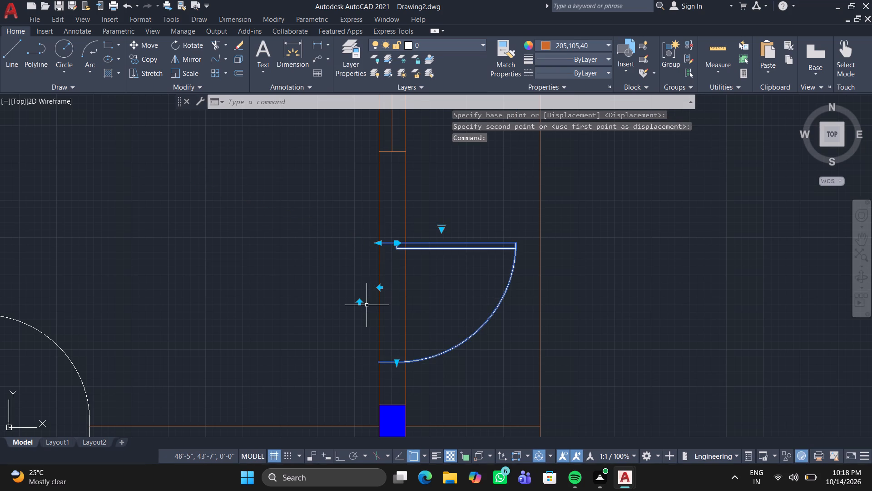
{"action": "left_click", "coordinate": [361, 303]}
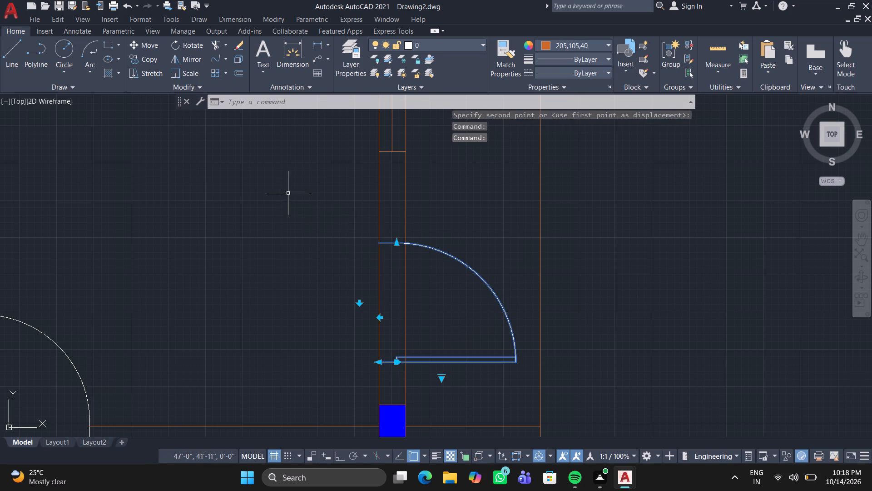
Narrow the flipped door with its width grip, pulling its arc-side end down toward the leaf.
{"action": "left_click", "coordinate": [394, 244]}
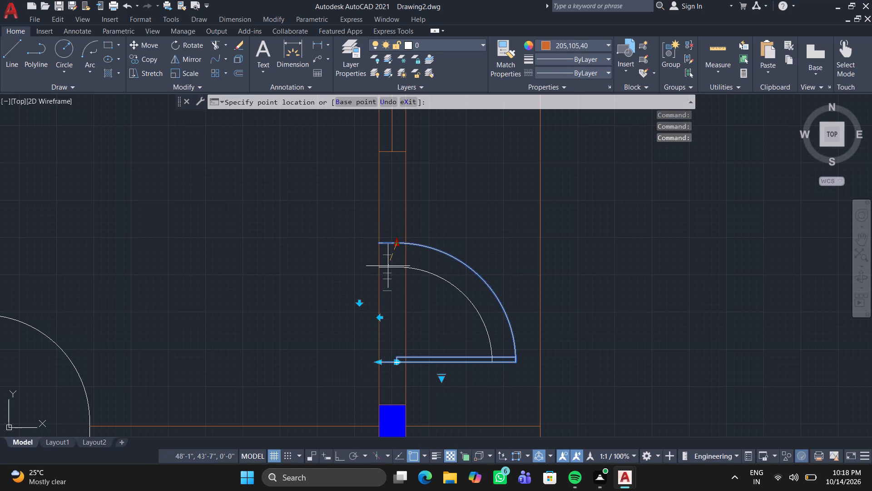
{"action": "left_click", "coordinate": [386, 274]}
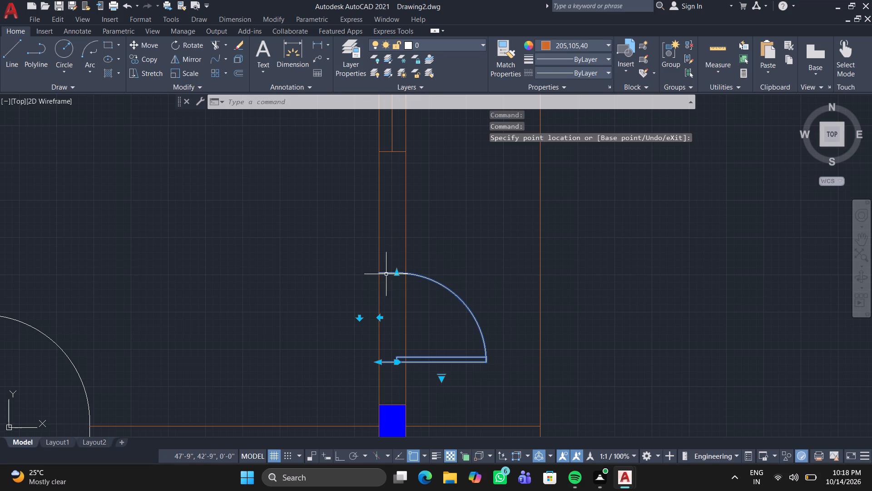
Move the narrowed door about 7" up the large room's right wall, using its hinge-side end corner as base point.
{"action": "middle_click_drag", "start_coordinate": [398, 294], "coordinate": [387, 230]}
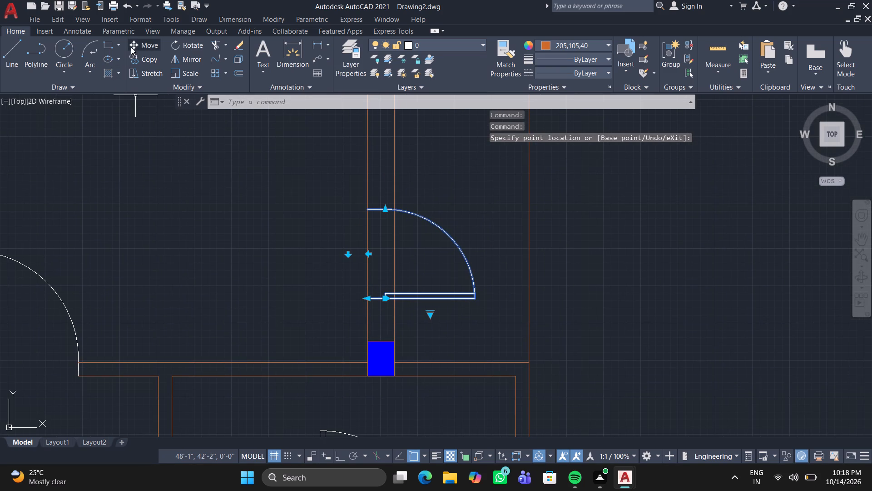
{"action": "left_click", "coordinate": [131, 47]}
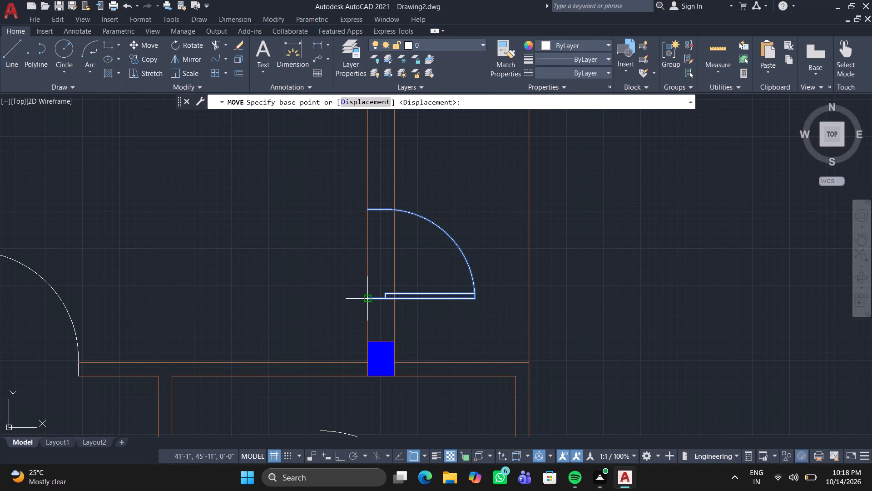
{"action": "left_click", "coordinate": [367, 301]}
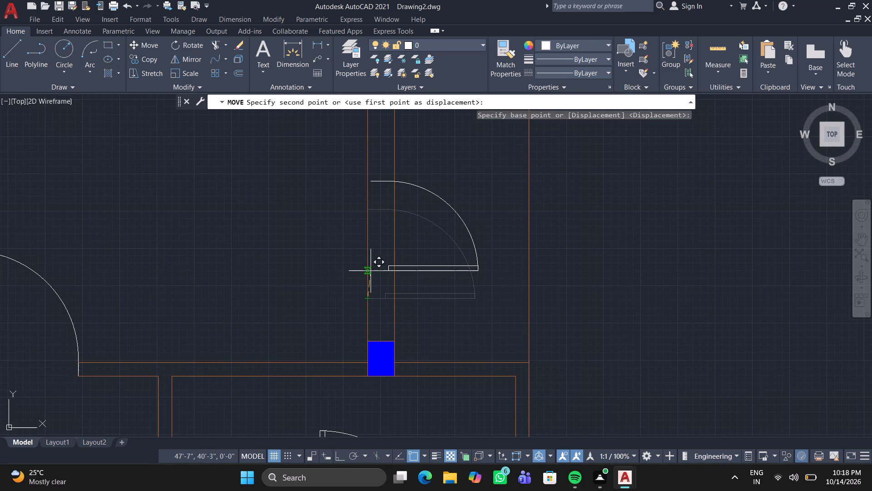
{"action": "left_click", "coordinate": [367, 278]}
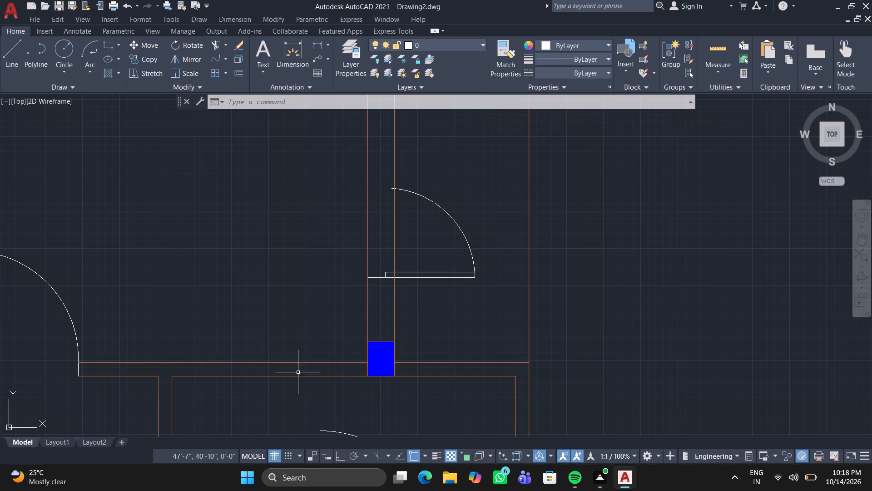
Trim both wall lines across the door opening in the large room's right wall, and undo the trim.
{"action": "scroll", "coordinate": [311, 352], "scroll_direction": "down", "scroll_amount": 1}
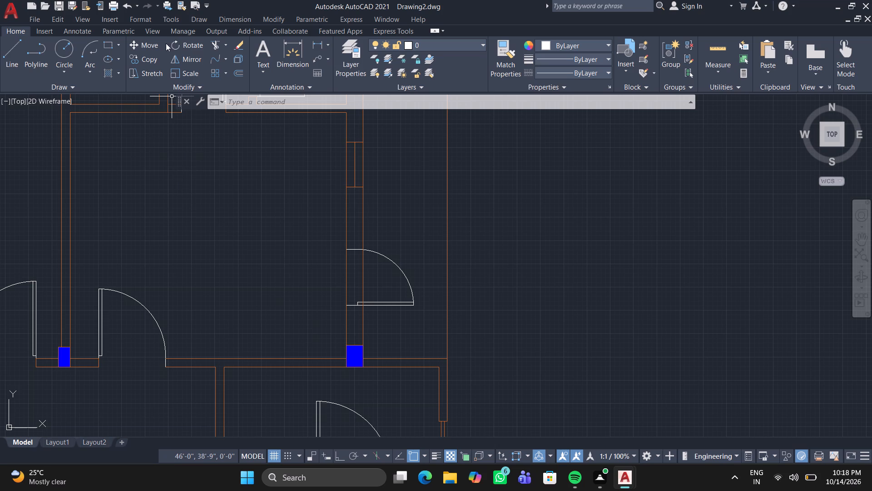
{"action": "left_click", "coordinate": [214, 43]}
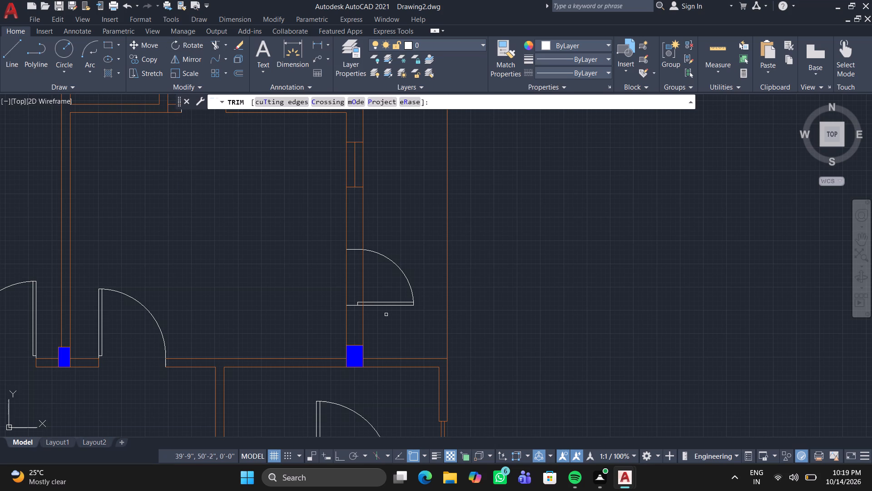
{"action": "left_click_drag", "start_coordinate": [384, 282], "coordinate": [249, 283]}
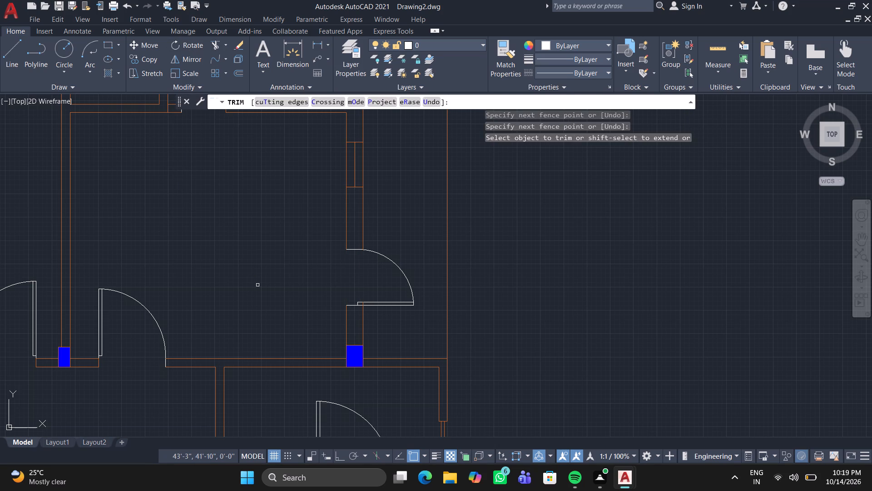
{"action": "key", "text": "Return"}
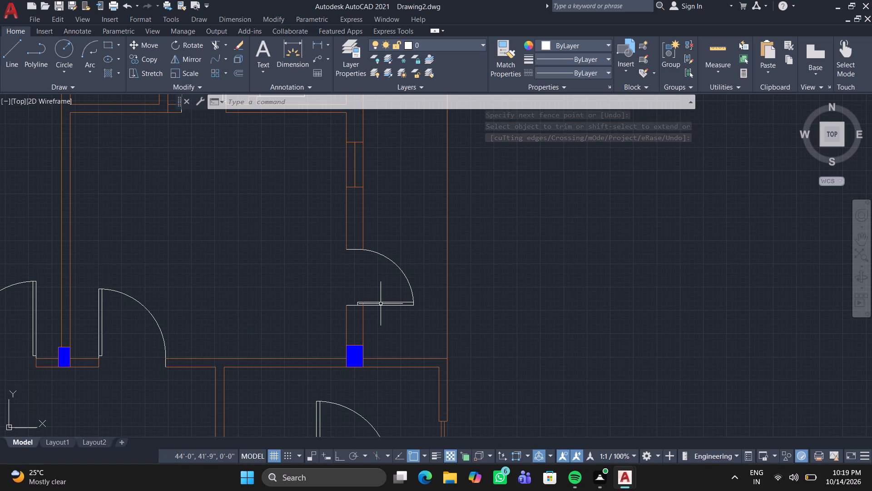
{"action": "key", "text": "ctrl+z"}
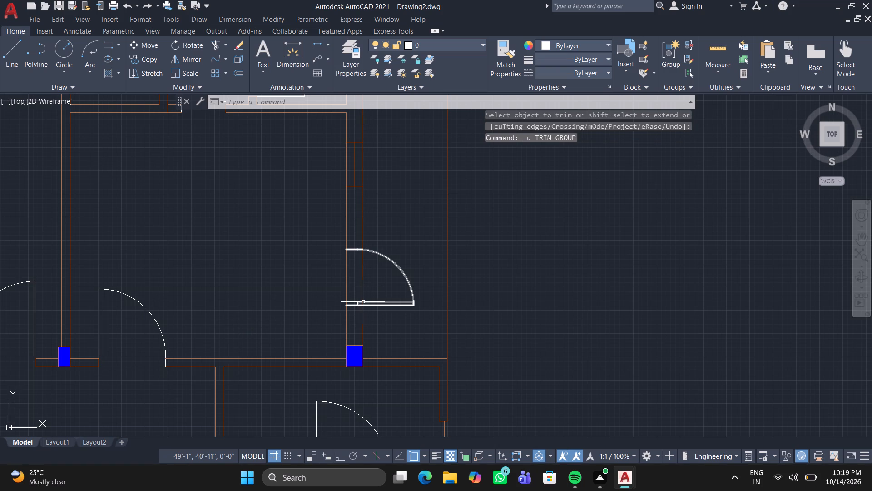
Move the same door about 8" further up along the inner line of the large room's right wall.
{"action": "left_click", "coordinate": [363, 302]}
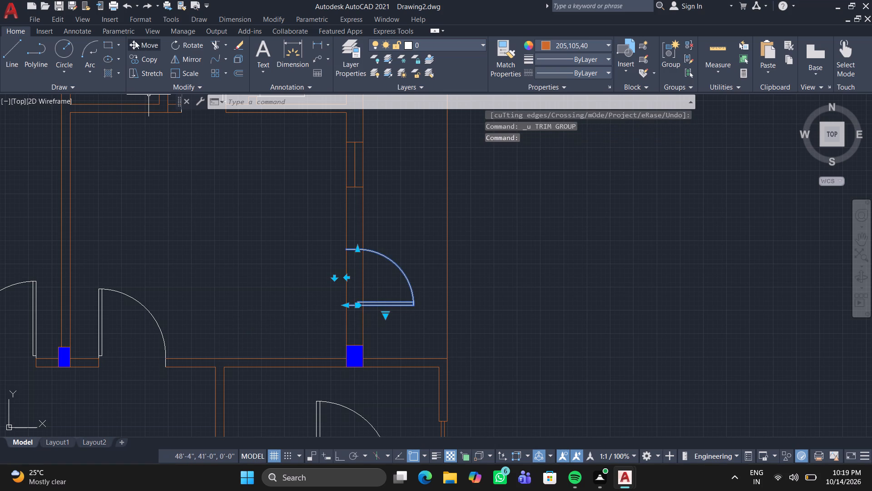
{"action": "left_click", "coordinate": [133, 42]}
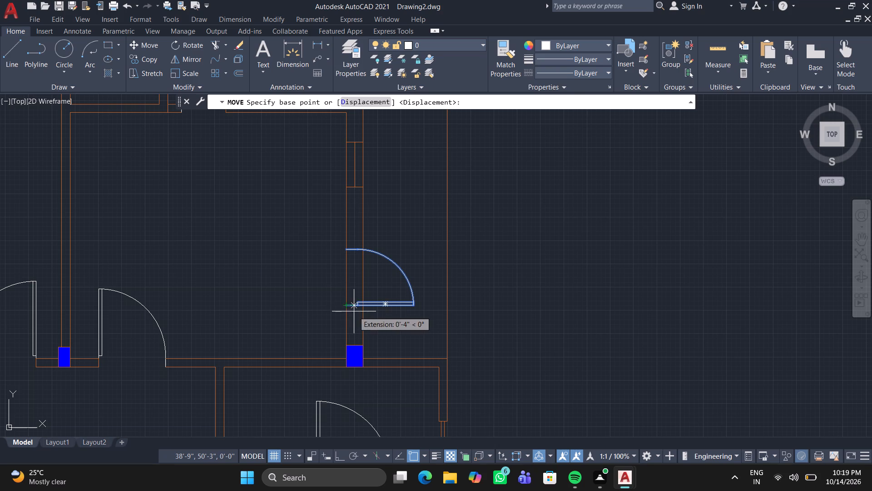
{"action": "scroll", "coordinate": [347, 310], "scroll_direction": "up", "scroll_amount": 2}
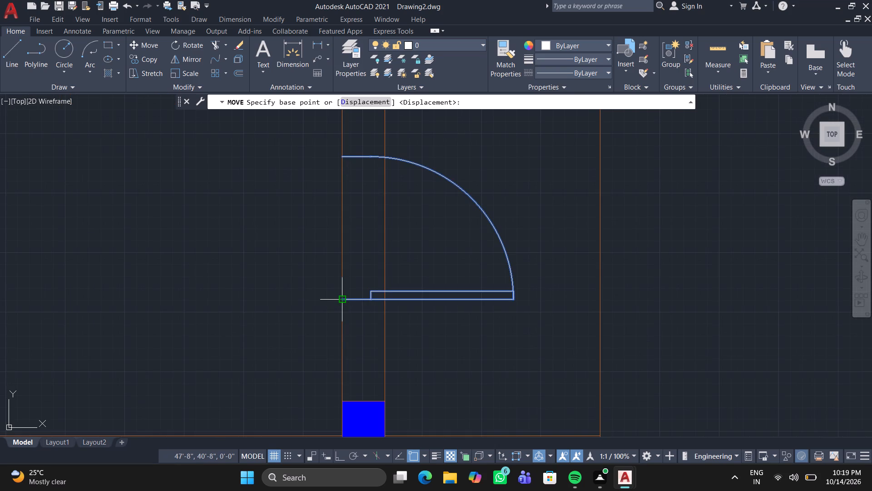
{"action": "left_click", "coordinate": [344, 301]}
{"action": "left_click", "coordinate": [341, 262]}
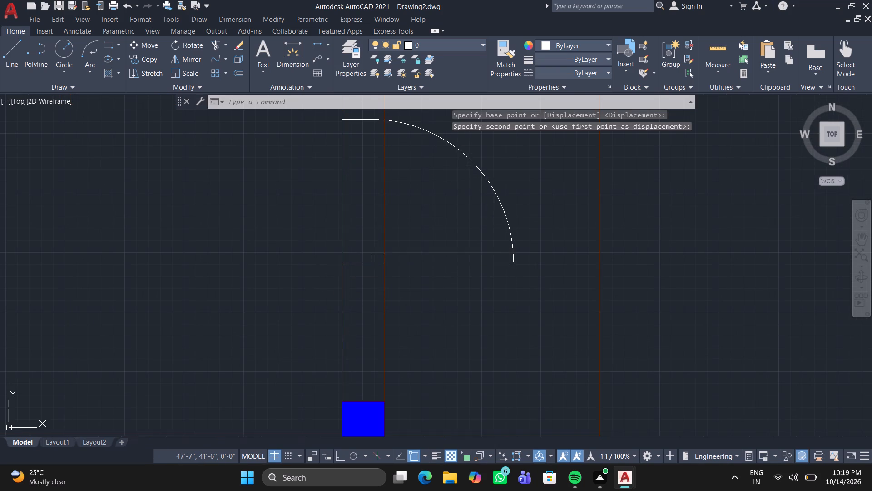
{"action": "key", "text": "Escape"}
{"action": "scroll", "coordinate": [333, 301], "scroll_direction": "down", "scroll_amount": 1}
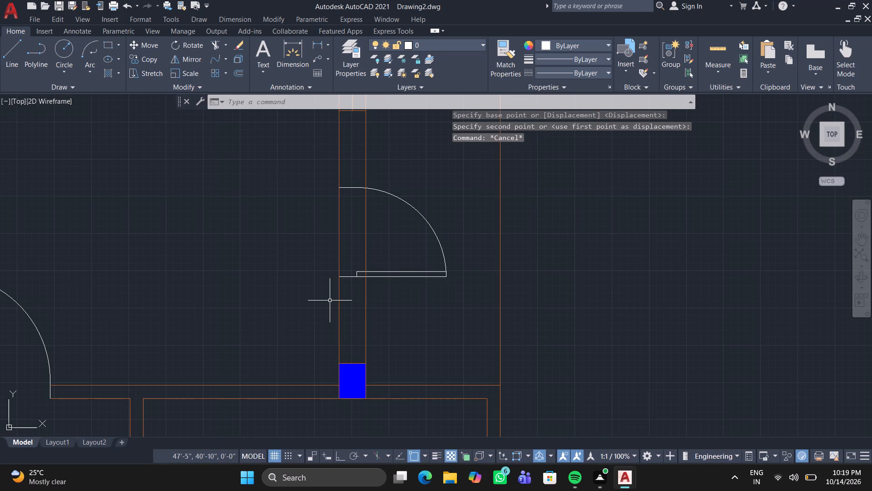
With Ortho on, draw a three-sided strip of lines about 4" wide inside the wall, between the door's base and the blue column's top.
{"action": "left_click", "coordinate": [7, 47]}
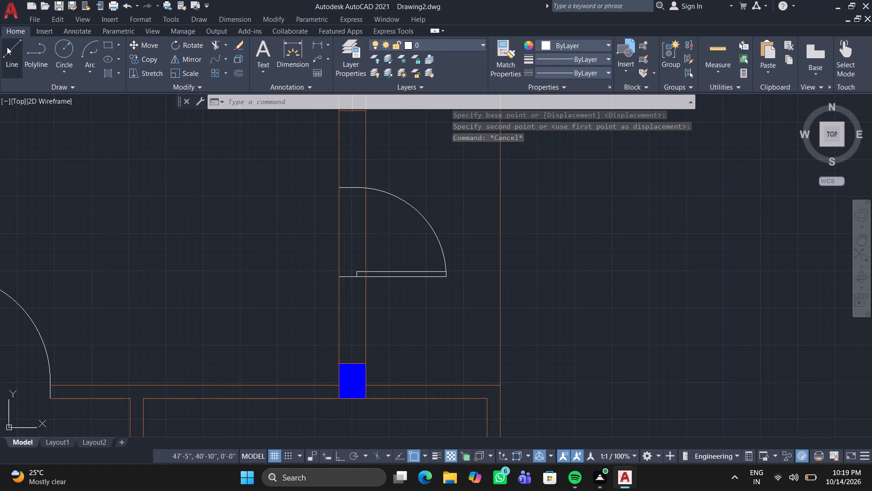
{"action": "scroll", "coordinate": [352, 281], "scroll_direction": "up", "scroll_amount": 2}
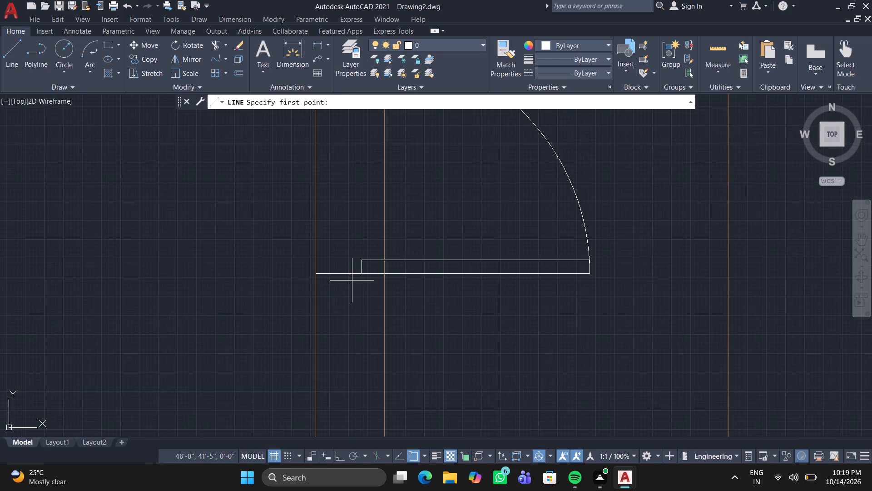
{"action": "scroll", "coordinate": [351, 280], "scroll_direction": "up", "scroll_amount": 3}
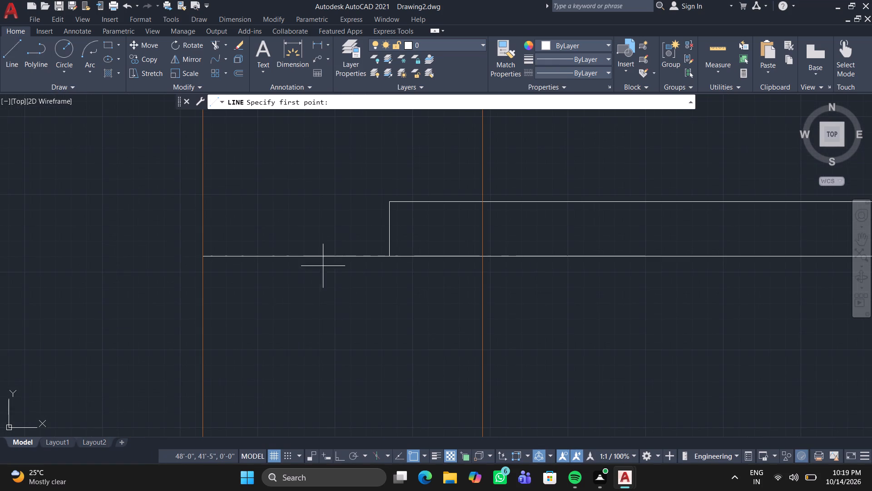
{"action": "left_click", "coordinate": [287, 261]}
{"action": "scroll", "coordinate": [290, 346], "scroll_direction": "down", "scroll_amount": 1}
{"action": "middle_click_drag", "start_coordinate": [289, 346], "coordinate": [292, 221]}
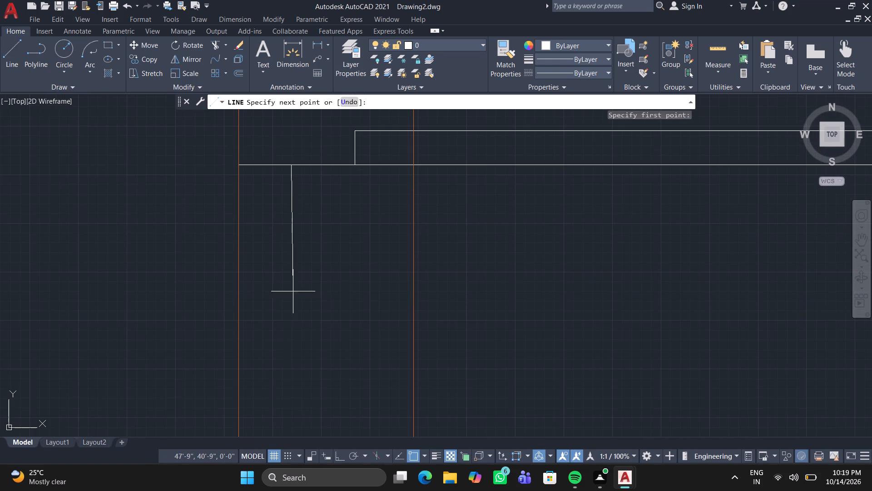
{"action": "left_click", "coordinate": [336, 457]}
{"action": "scroll", "coordinate": [313, 406], "scroll_direction": "down", "scroll_amount": 1}
{"action": "middle_click_drag", "start_coordinate": [311, 402], "coordinate": [316, 95]}
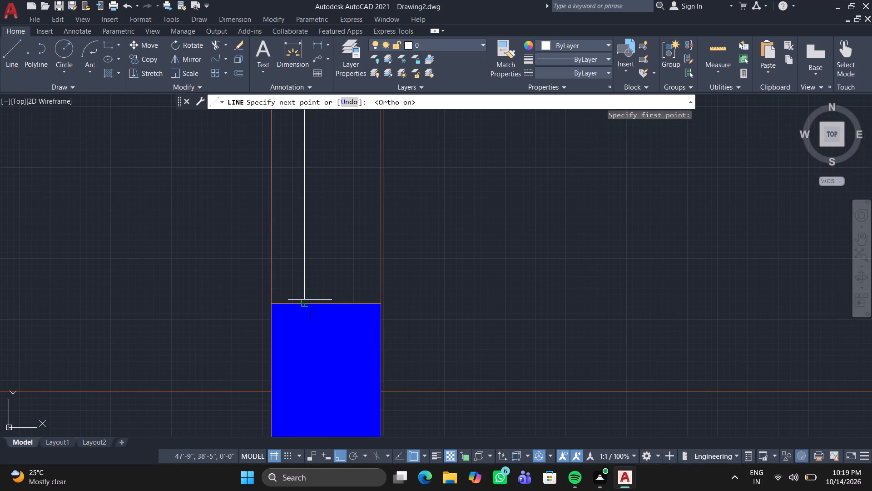
{"action": "left_click", "coordinate": [307, 303]}
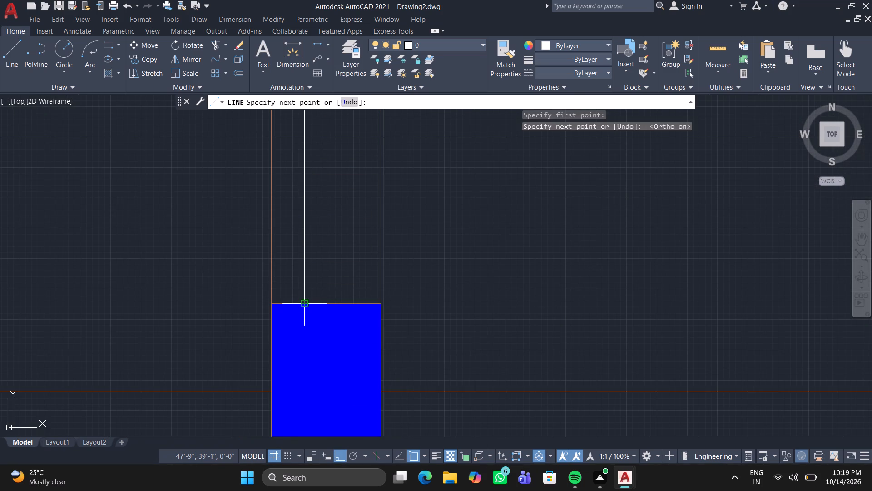
{"action": "left_click", "coordinate": [349, 306]}
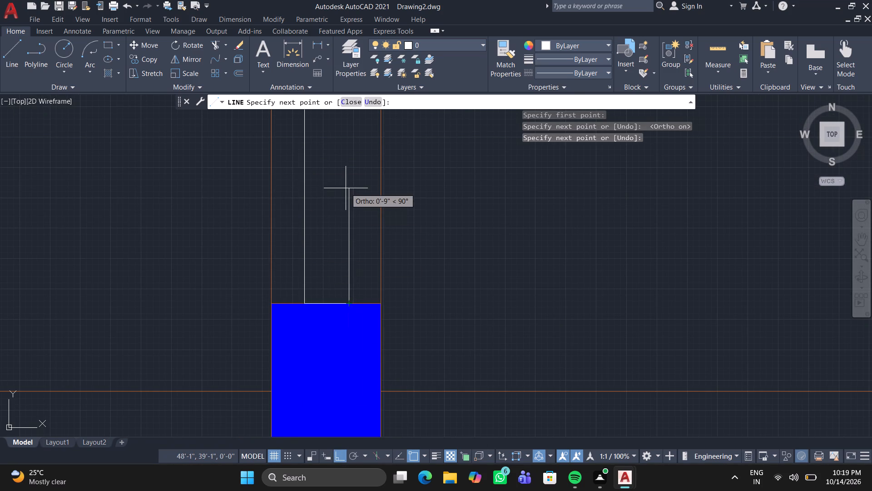
{"action": "scroll", "coordinate": [345, 185], "scroll_direction": "down", "scroll_amount": 2}
{"action": "middle_click_drag", "start_coordinate": [344, 188], "coordinate": [343, 365]}
{"action": "scroll", "coordinate": [339, 280], "scroll_direction": "up", "scroll_amount": 3}
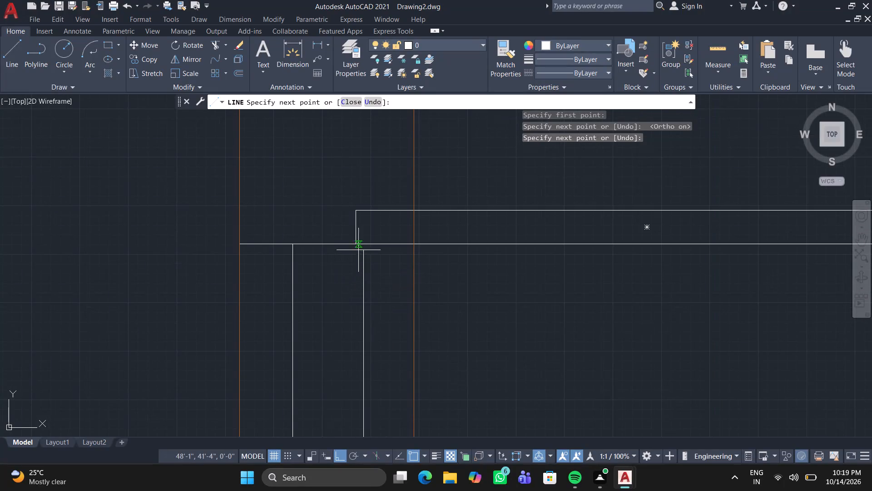
{"action": "left_click", "coordinate": [362, 247]}
{"action": "key", "text": "Escape"}
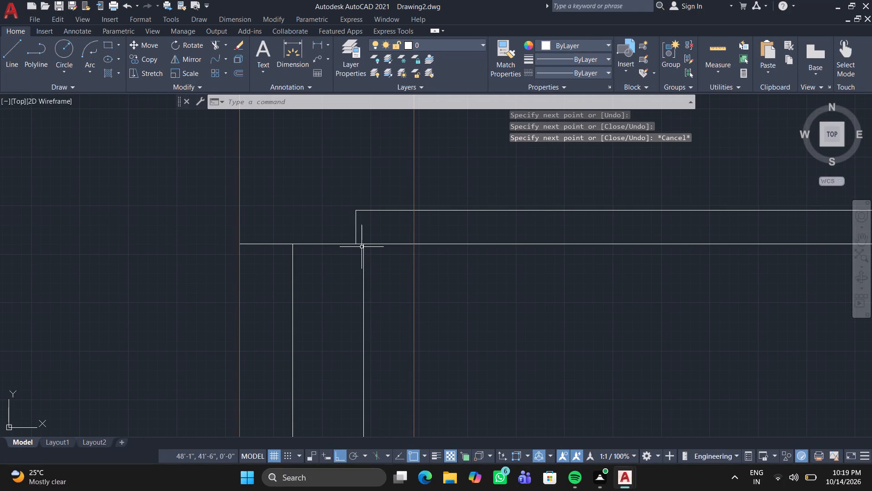
Draw a closed line rectangle across the full wall thickness around the strip, from the door's base to the blue column's top.
{"action": "scroll", "coordinate": [355, 273], "scroll_direction": "down", "scroll_amount": 3}
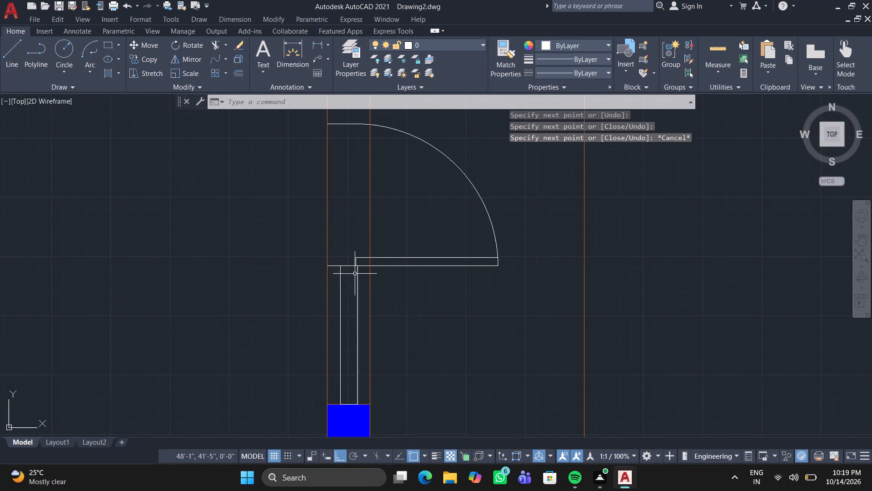
{"action": "middle_click_drag", "start_coordinate": [351, 291], "coordinate": [324, 168]}
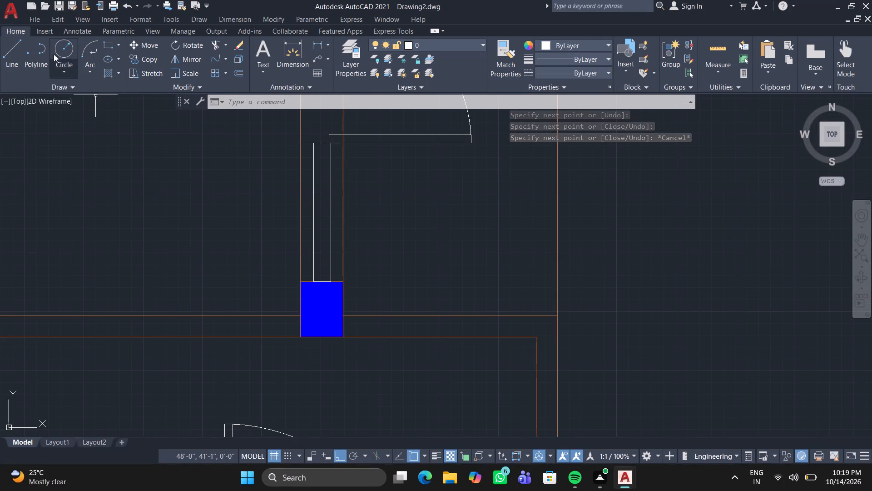
{"action": "left_click", "coordinate": [12, 46]}
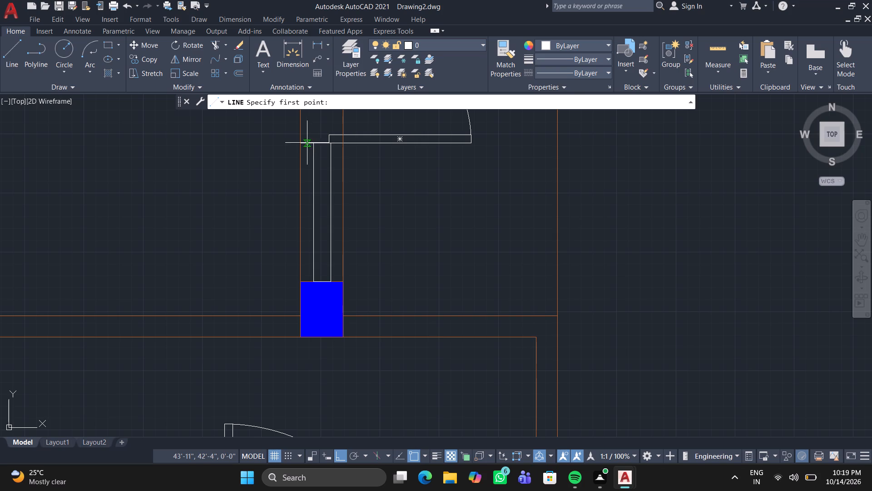
{"action": "left_click", "coordinate": [299, 145]}
{"action": "left_click", "coordinate": [300, 284]}
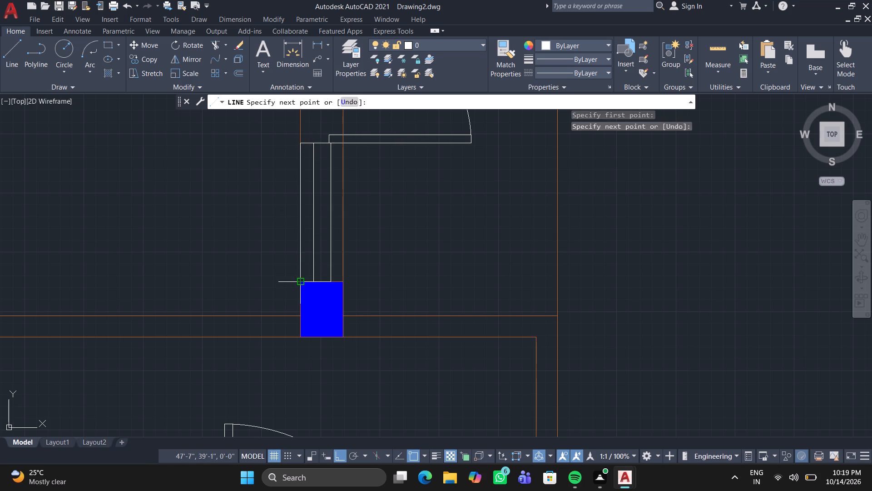
{"action": "left_click_drag", "start_coordinate": [343, 286], "coordinate": [347, 272]}
{"action": "left_click", "coordinate": [341, 144]}
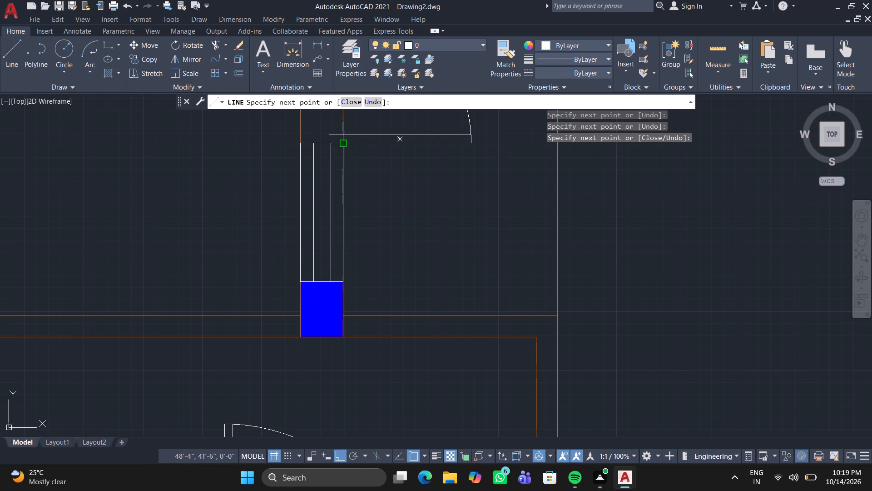
{"action": "left_click", "coordinate": [300, 141]}
{"action": "key", "text": "Escape"}
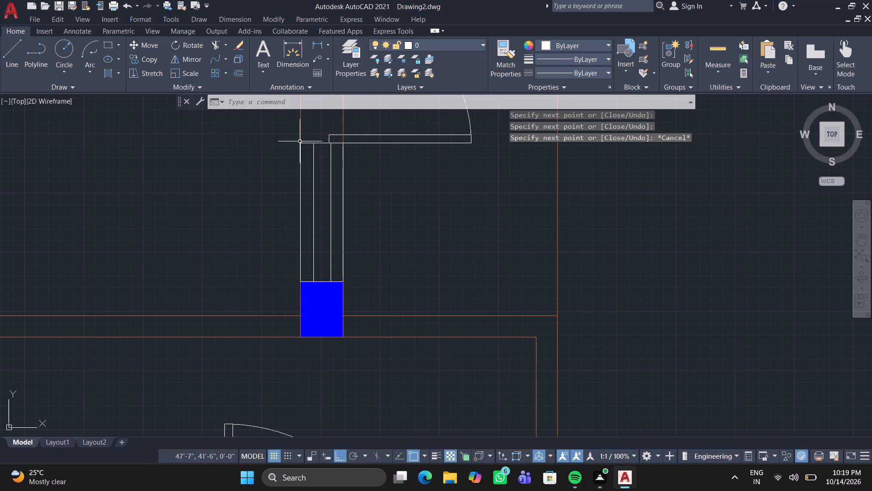
Delete the loose door standing in the middle of the room below the blue column.
{"action": "scroll", "coordinate": [290, 187], "scroll_direction": "down", "scroll_amount": 2}
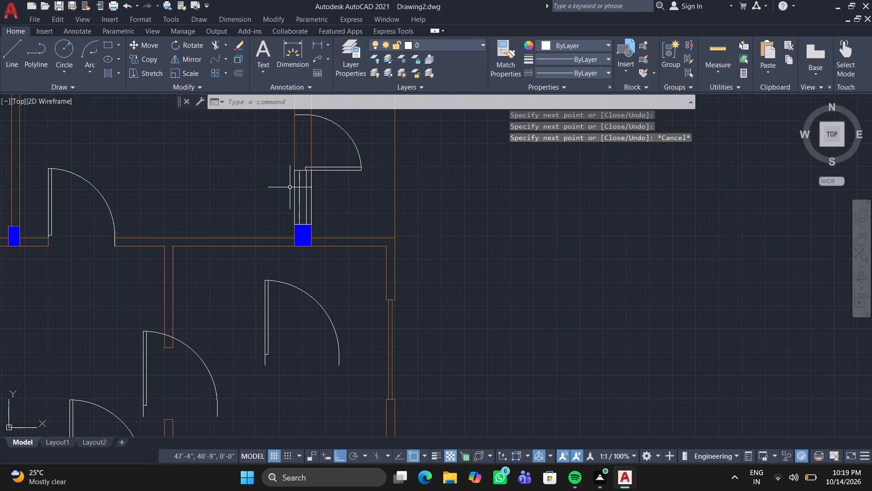
{"action": "middle_click_drag", "start_coordinate": [250, 192], "coordinate": [363, 156]}
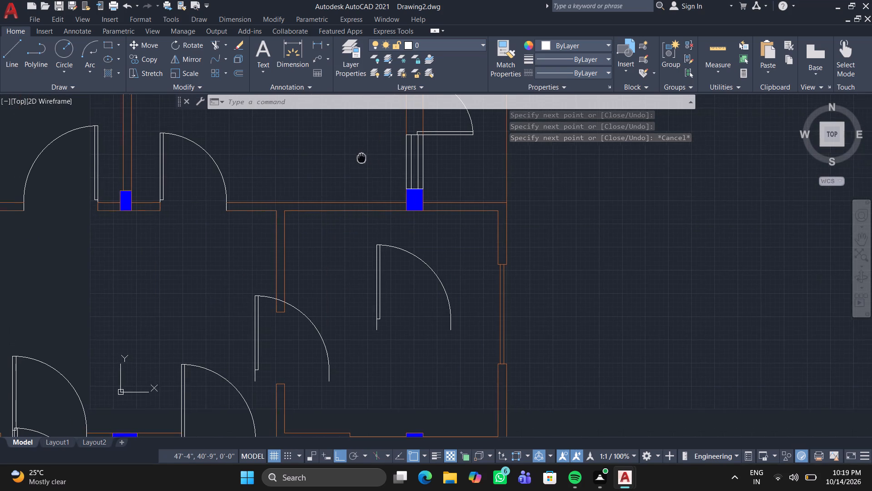
{"action": "middle_click_drag", "start_coordinate": [363, 156], "coordinate": [362, 157]}
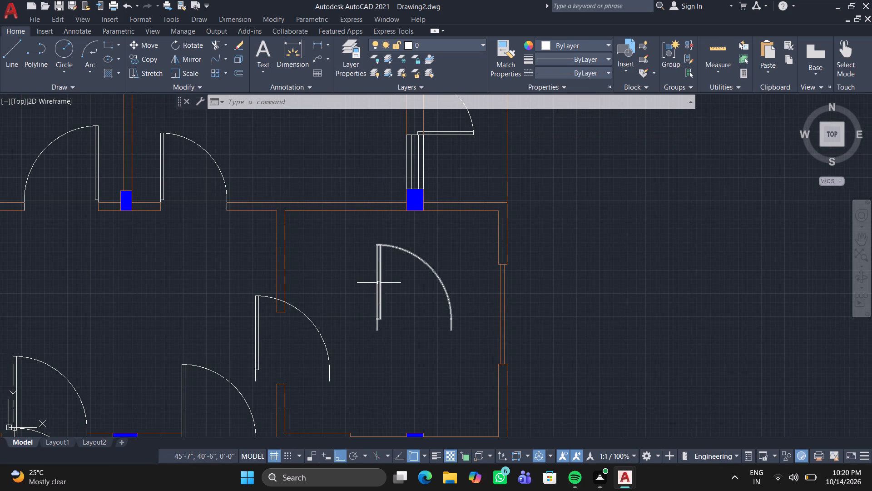
{"action": "left_click", "coordinate": [379, 283]}
{"action": "key", "text": "Delete"}
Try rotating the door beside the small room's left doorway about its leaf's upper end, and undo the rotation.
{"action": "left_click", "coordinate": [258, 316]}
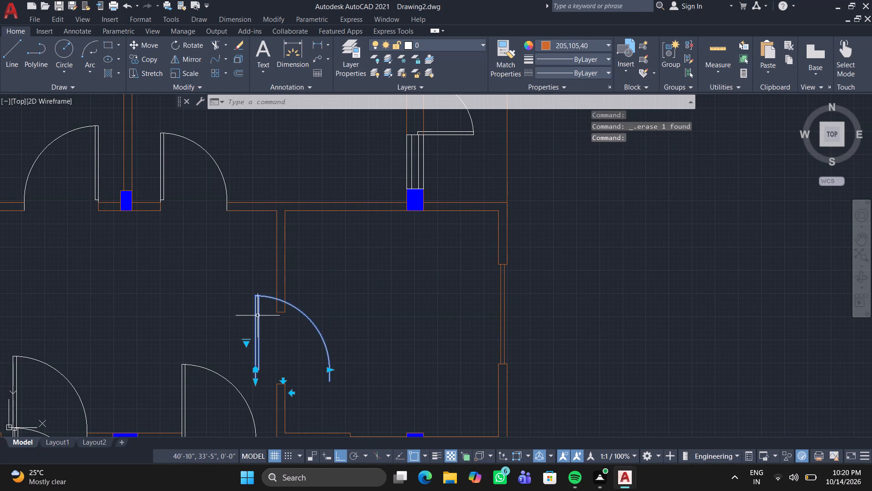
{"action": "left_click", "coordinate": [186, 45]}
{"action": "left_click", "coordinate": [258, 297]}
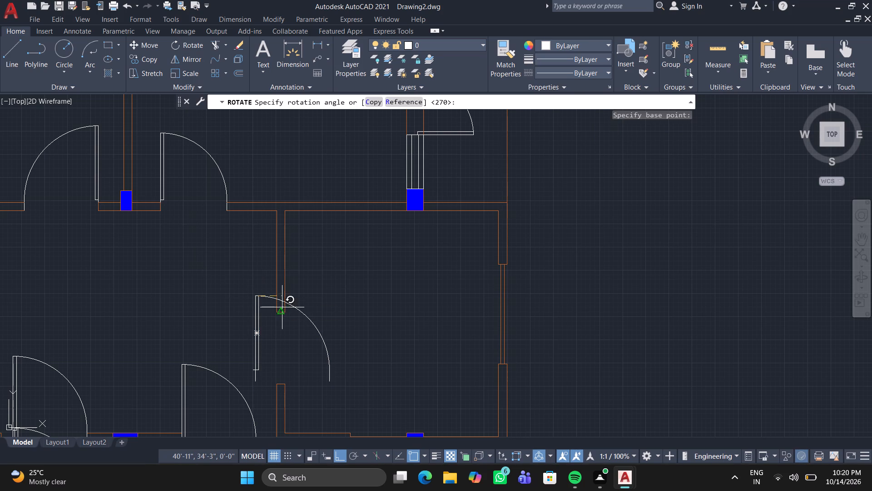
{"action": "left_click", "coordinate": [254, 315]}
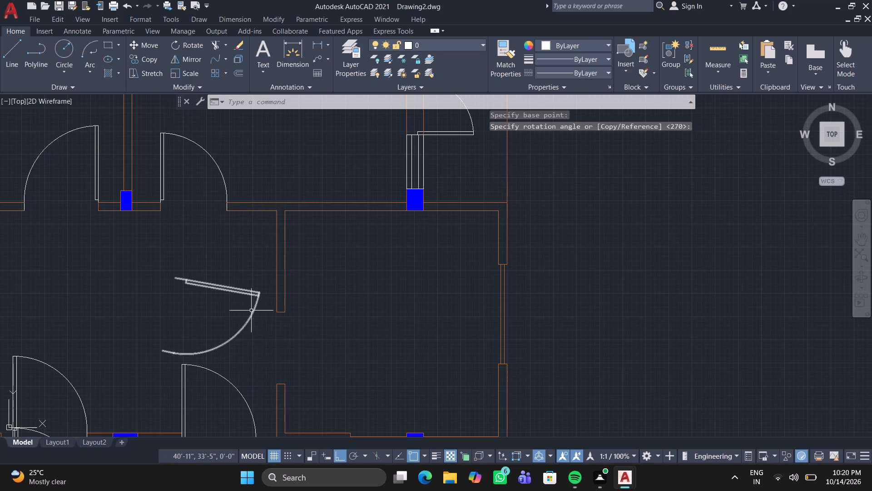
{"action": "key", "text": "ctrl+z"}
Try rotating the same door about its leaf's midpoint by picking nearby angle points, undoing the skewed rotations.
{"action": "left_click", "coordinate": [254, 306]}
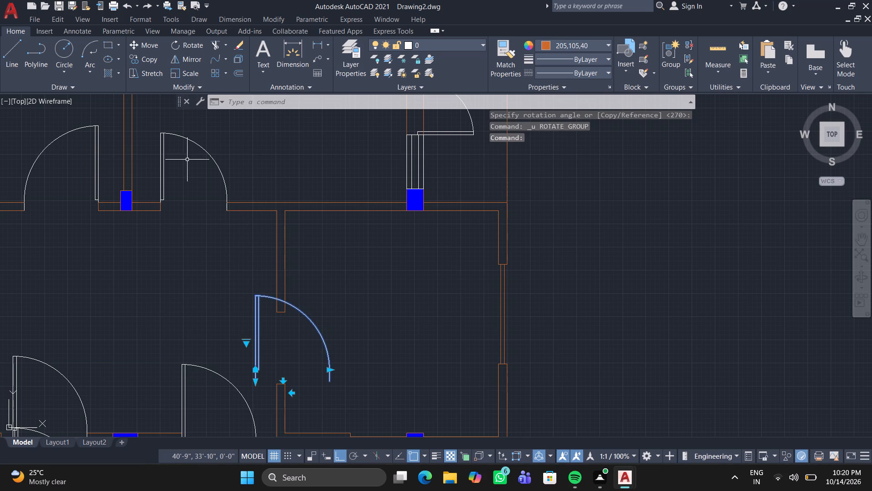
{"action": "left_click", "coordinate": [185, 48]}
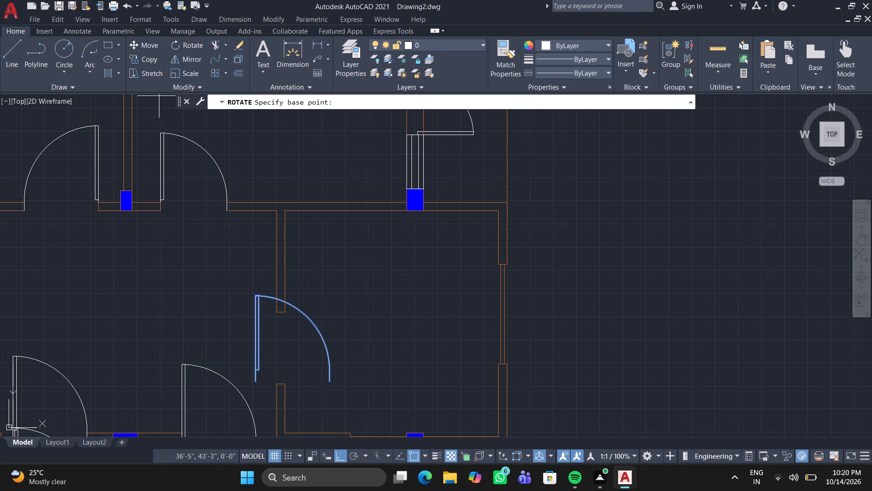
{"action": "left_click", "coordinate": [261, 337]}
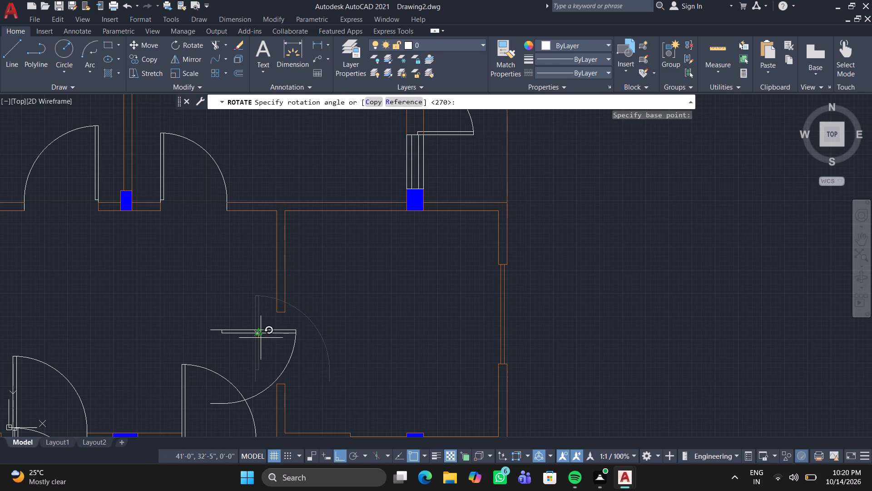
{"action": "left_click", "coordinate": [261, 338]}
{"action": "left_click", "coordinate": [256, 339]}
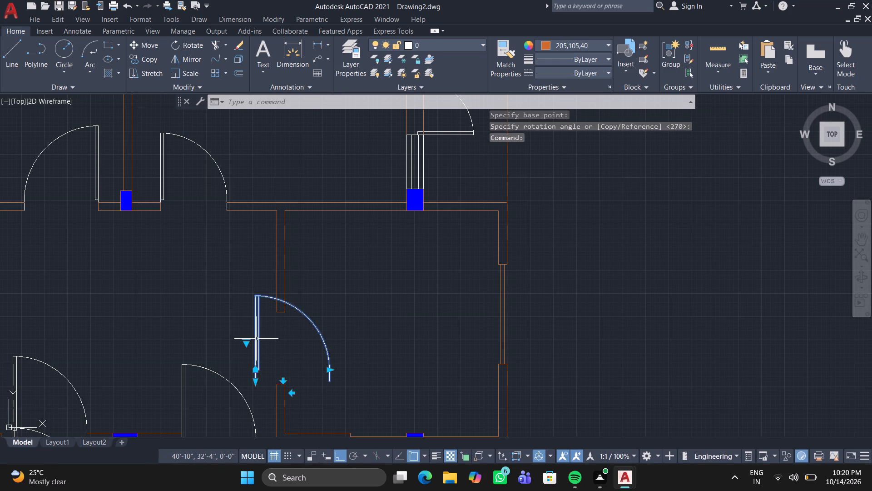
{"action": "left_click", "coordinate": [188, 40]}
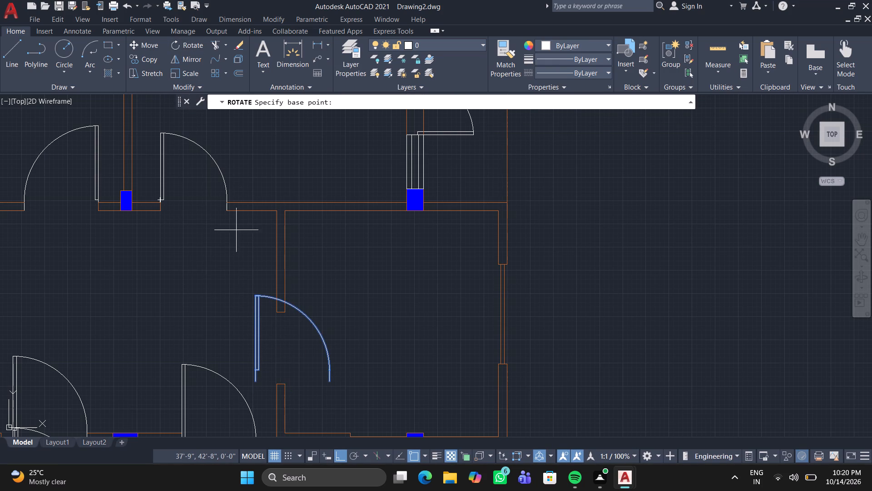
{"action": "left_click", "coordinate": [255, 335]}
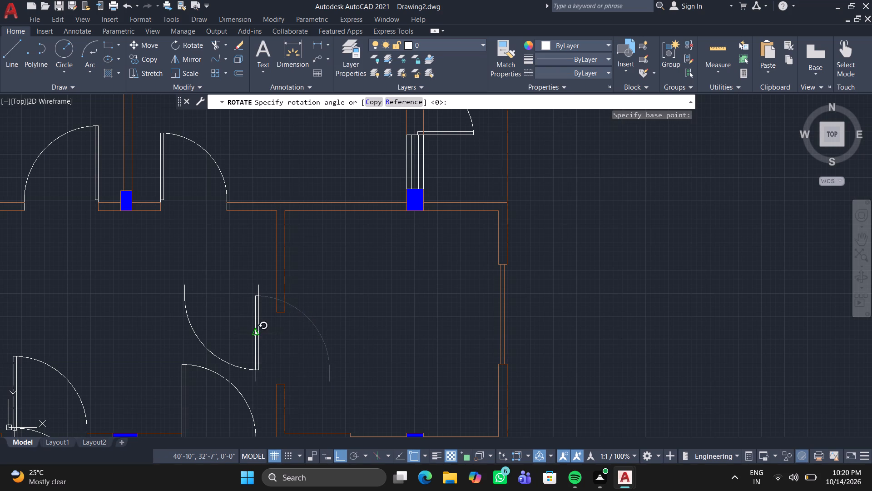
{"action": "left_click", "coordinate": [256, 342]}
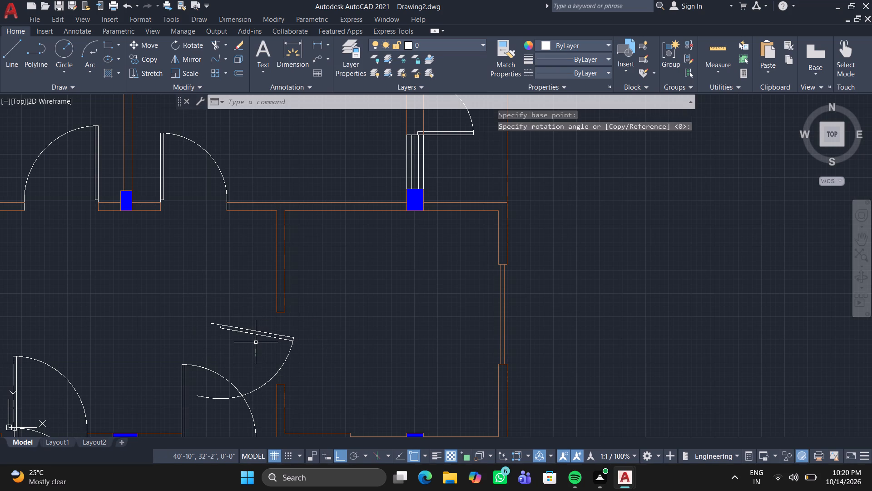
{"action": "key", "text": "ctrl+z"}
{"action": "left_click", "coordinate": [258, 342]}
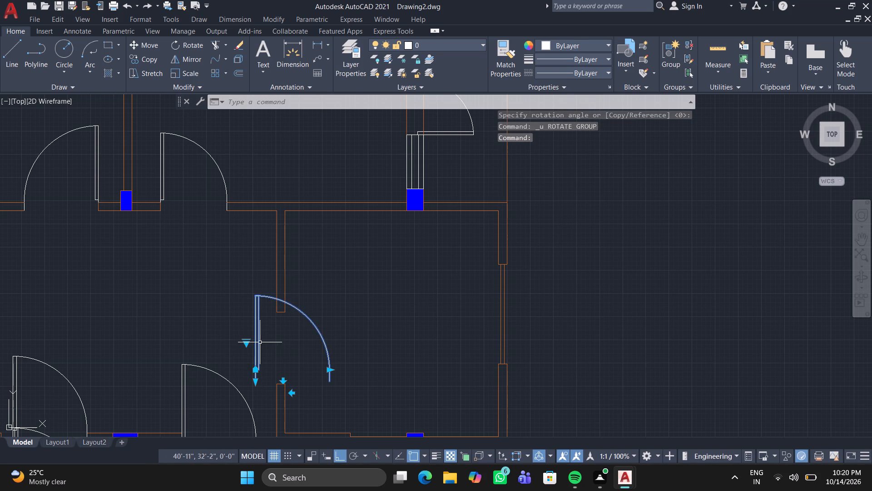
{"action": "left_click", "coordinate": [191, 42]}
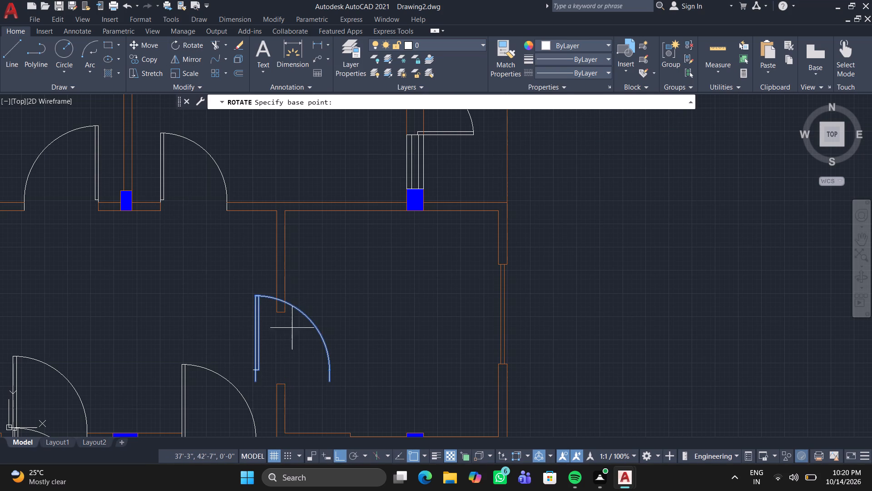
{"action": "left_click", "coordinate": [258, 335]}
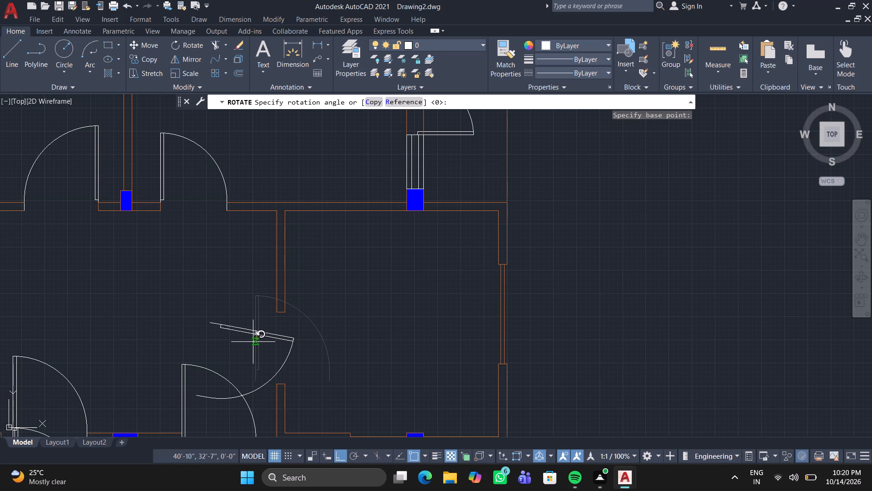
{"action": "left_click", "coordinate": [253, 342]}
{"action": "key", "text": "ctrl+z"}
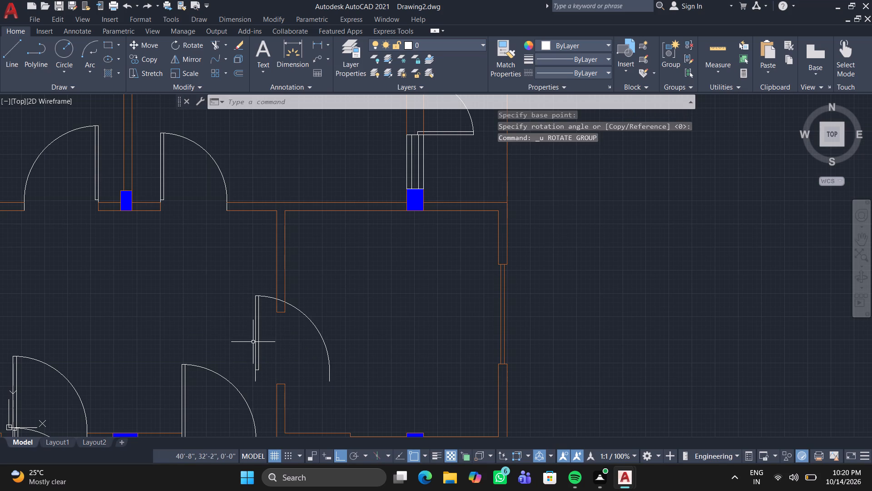
With Ortho on, rotate the same door 90° clockwise about its leaf's midpoint so the leaf lies horizontal.
{"action": "left_click", "coordinate": [256, 338]}
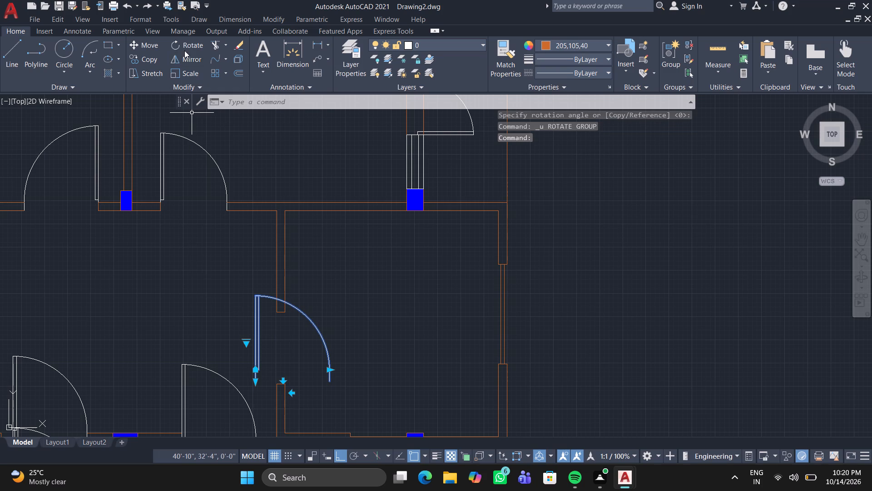
{"action": "left_click", "coordinate": [189, 45]}
{"action": "left_click", "coordinate": [258, 334]}
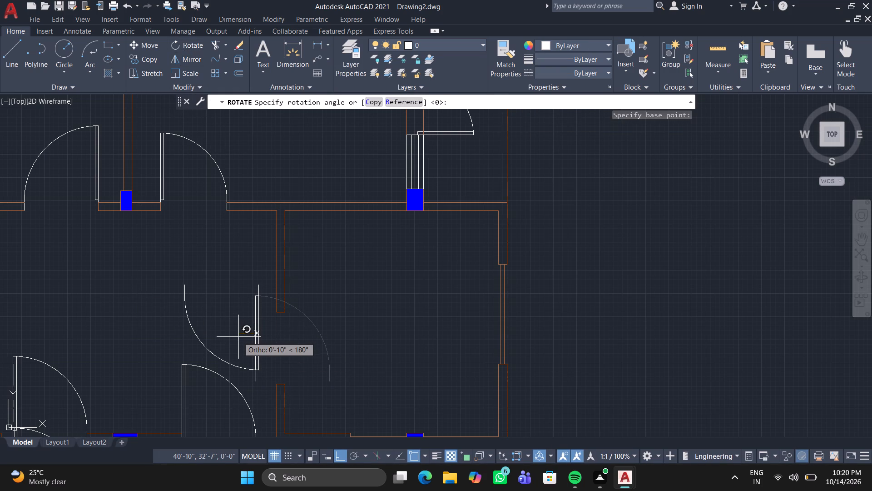
{"action": "left_click", "coordinate": [332, 442]}
{"action": "left_click", "coordinate": [320, 402]}
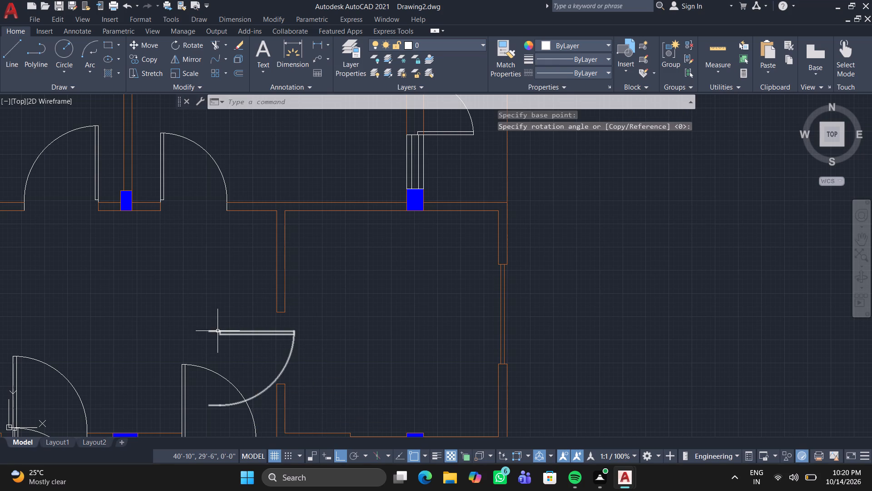
Flip the rotated door so its leaf extends left along the lower side with the swing arc above it.
{"action": "left_click", "coordinate": [221, 336]}
{"action": "left_click", "coordinate": [208, 359]}
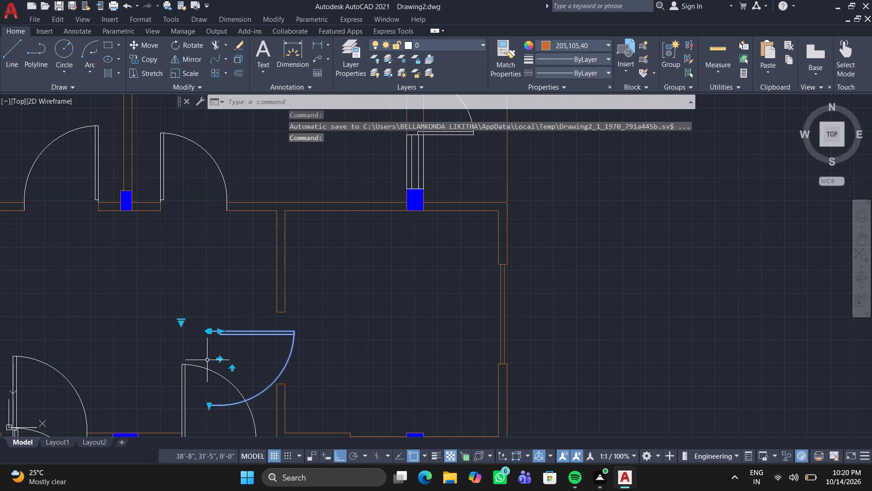
{"action": "left_click", "coordinate": [234, 368]}
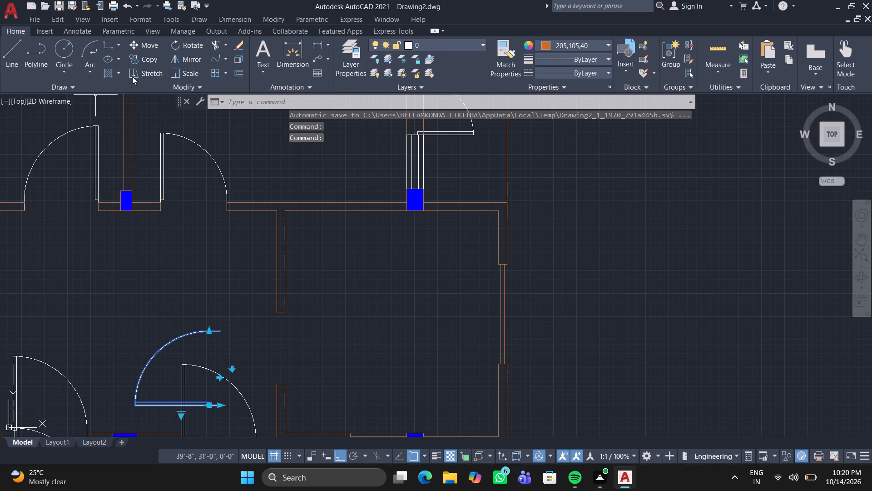
With Ortho off, move the door by its lower right frame end onto the right corner of the doorway's lower jamb.
{"action": "left_click", "coordinate": [137, 44]}
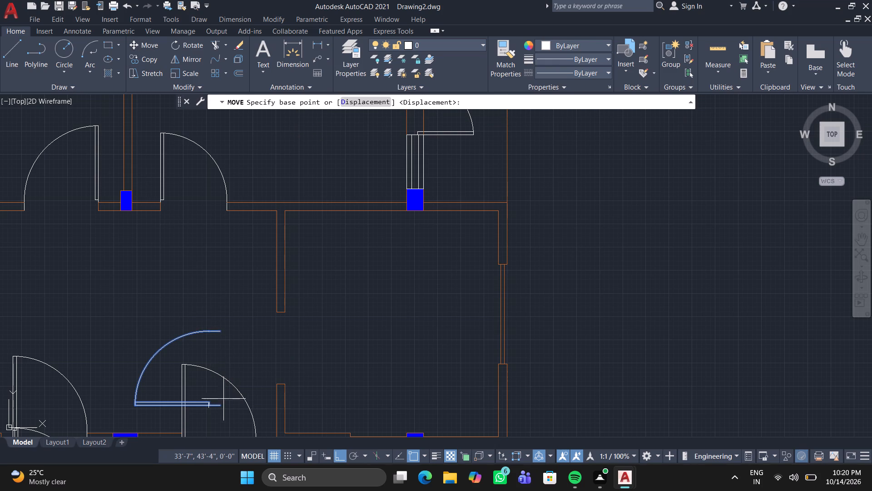
{"action": "left_click", "coordinate": [219, 408]}
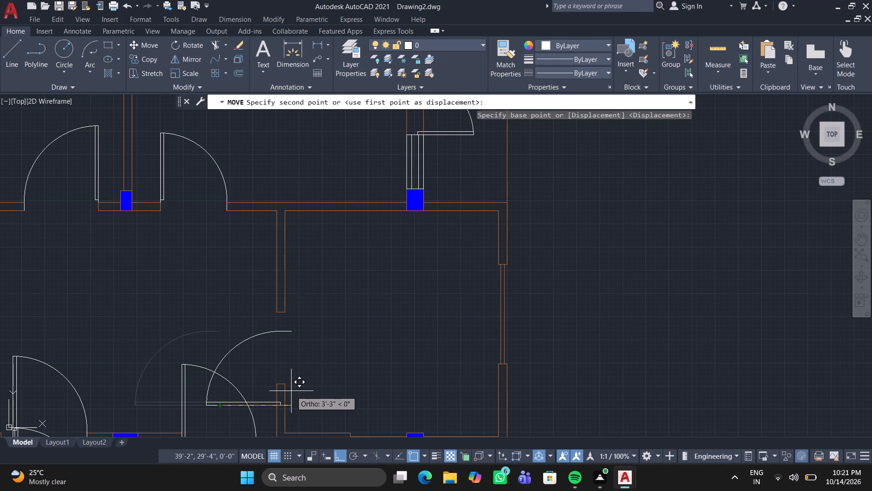
{"action": "left_click", "coordinate": [333, 454]}
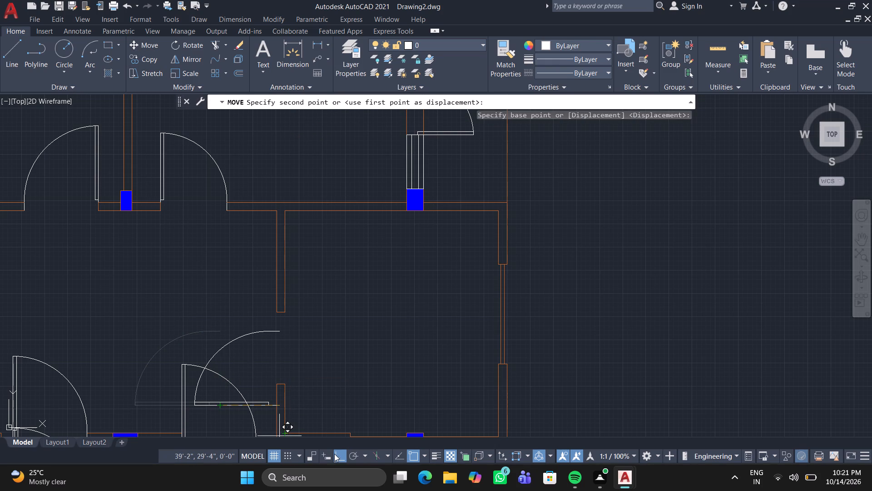
{"action": "scroll", "coordinate": [284, 387], "scroll_direction": "up", "scroll_amount": 2}
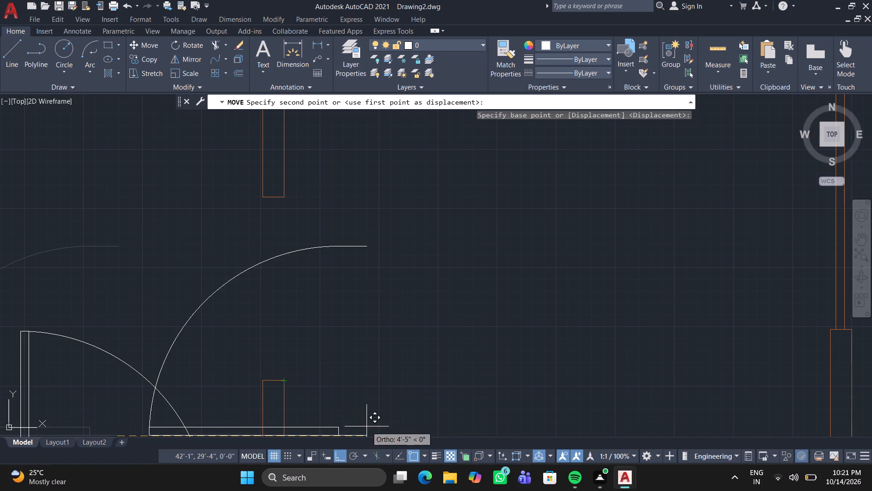
{"action": "scroll", "coordinate": [363, 425], "scroll_direction": "down", "scroll_amount": 2}
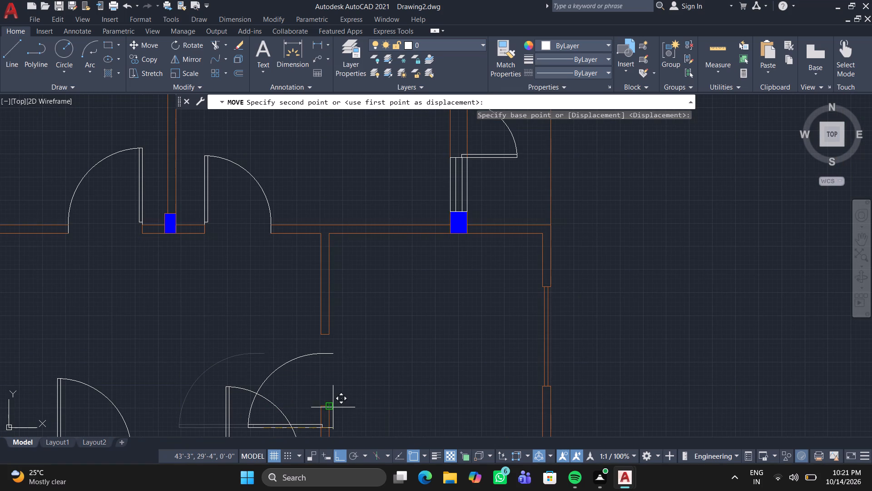
{"action": "scroll", "coordinate": [333, 398], "scroll_direction": "up", "scroll_amount": 1}
{"action": "scroll", "coordinate": [334, 357], "scroll_direction": "down", "scroll_amount": 1}
{"action": "middle_click_drag", "start_coordinate": [334, 359], "coordinate": [325, 306]}
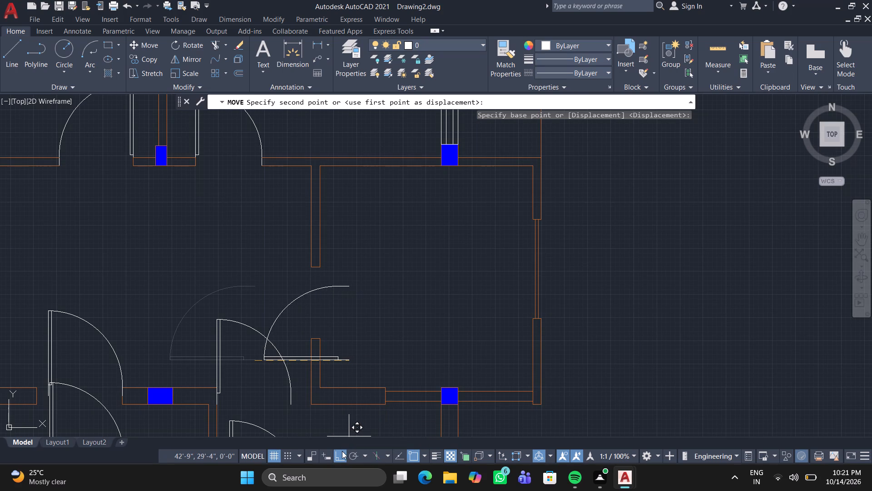
{"action": "left_click", "coordinate": [342, 451]}
{"action": "scroll", "coordinate": [326, 331], "scroll_direction": "up", "scroll_amount": 2}
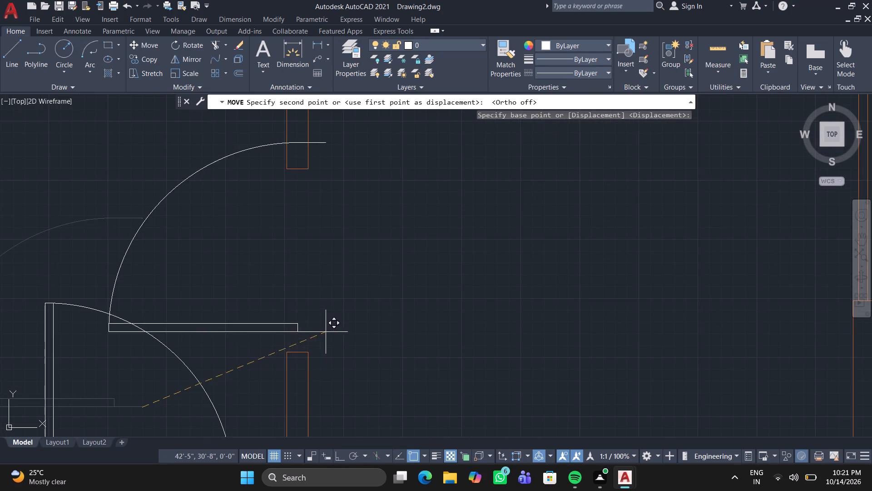
{"action": "left_click", "coordinate": [310, 352]}
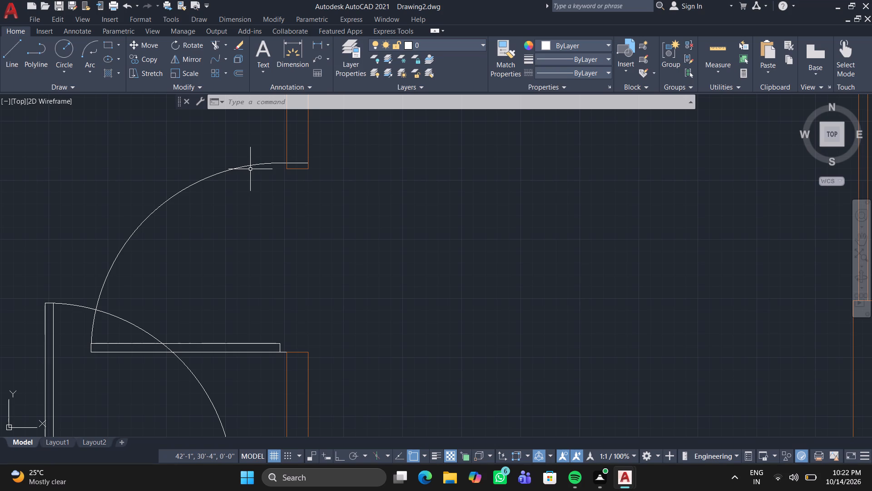
Move the door slightly down so its upper right frame end meets the right corner of the doorway's upper jamb.
{"action": "left_click", "coordinate": [254, 172]}
{"action": "left_click", "coordinate": [262, 163]}
{"action": "left_click", "coordinate": [262, 163]}
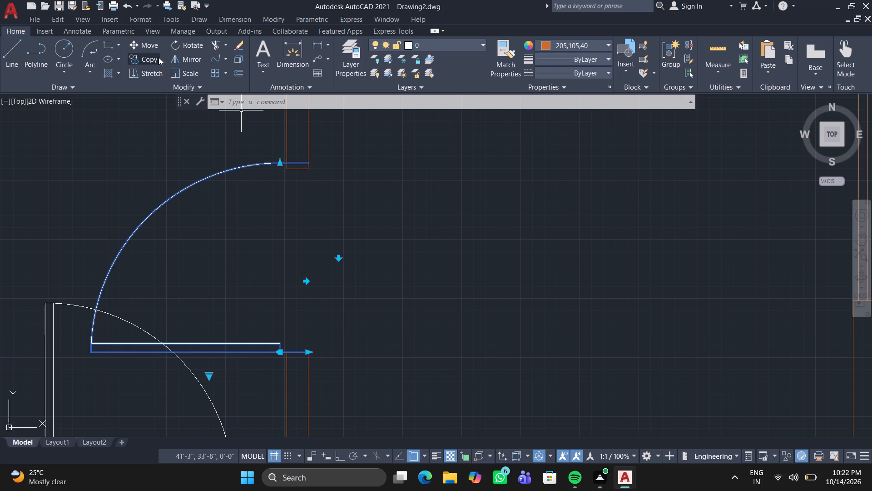
{"action": "left_click", "coordinate": [150, 45]}
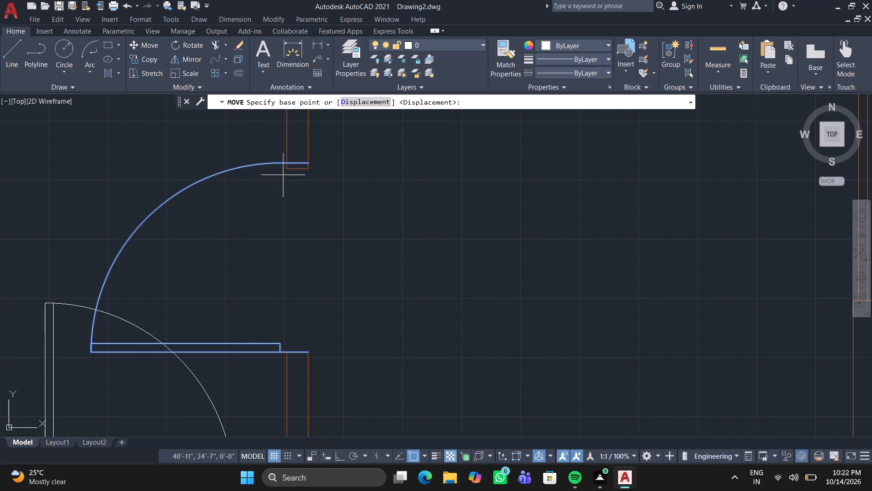
{"action": "scroll", "coordinate": [304, 169], "scroll_direction": "up", "scroll_amount": 3}
{"action": "left_click", "coordinate": [314, 150]}
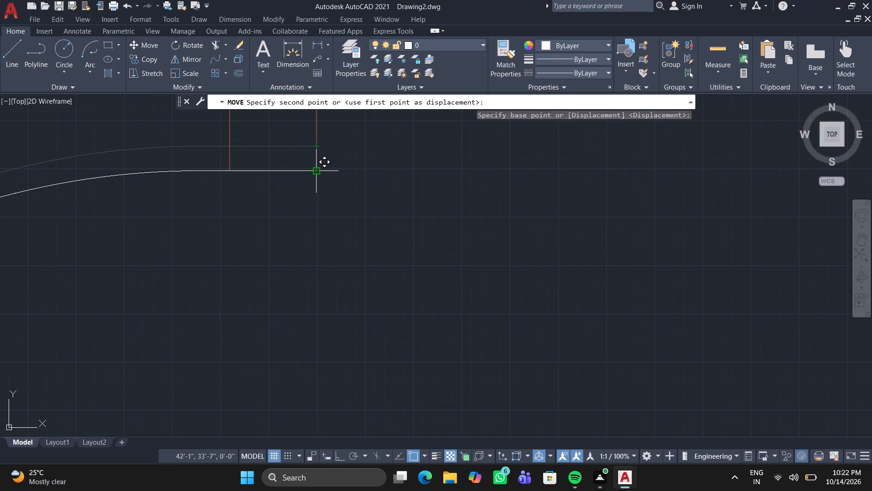
{"action": "left_click", "coordinate": [315, 169]}
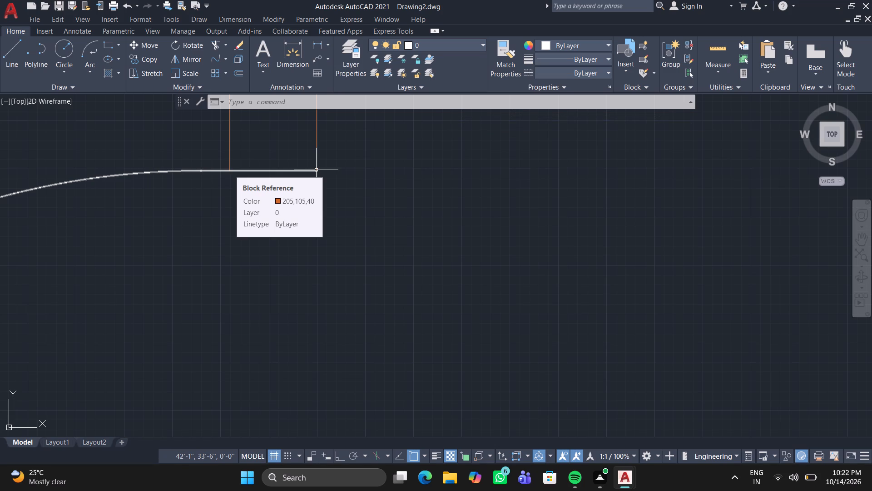
{"action": "key", "text": "Escape"}
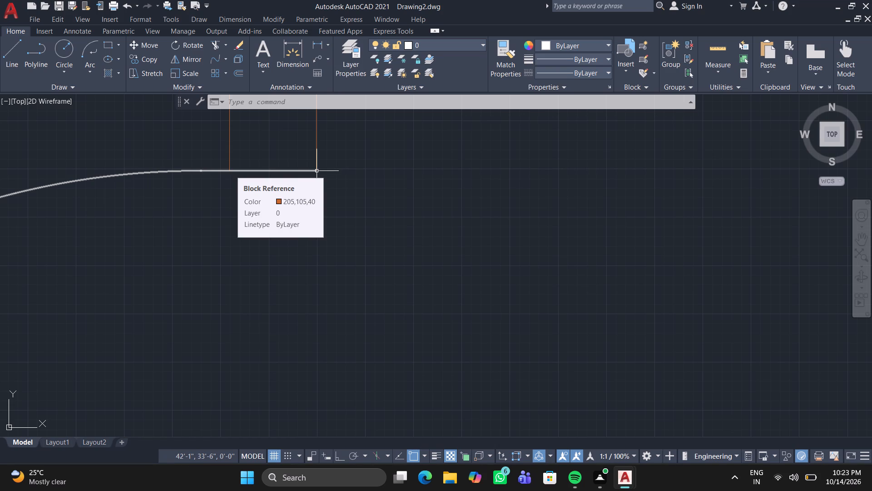
{"action": "key", "text": "Escape"}
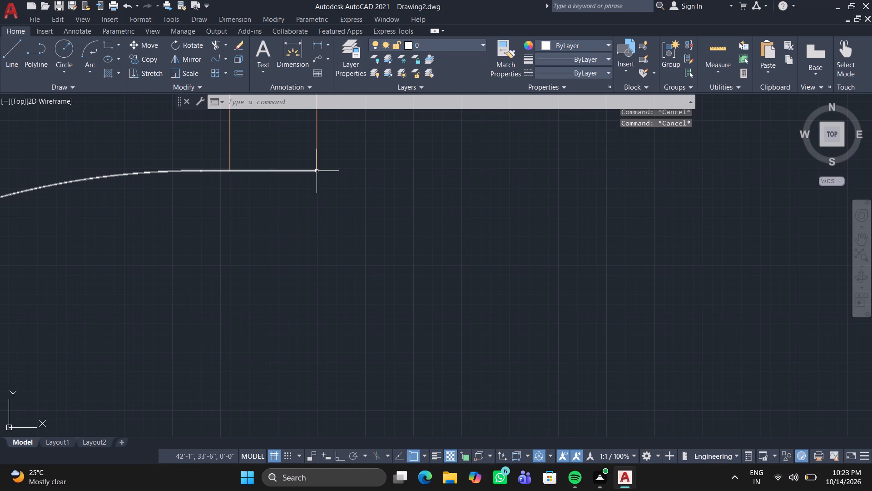
{"action": "scroll", "coordinate": [181, 194], "scroll_direction": "down", "scroll_amount": 3}
{"action": "middle_click_drag", "start_coordinate": [165, 226], "coordinate": [345, 192]}
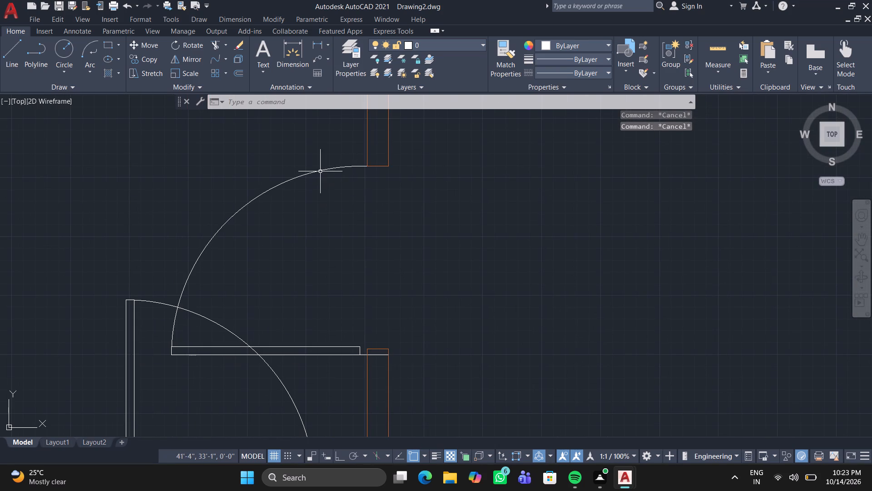
Reduce the door's width to about three quarters by pulling its upper frame end down toward the hinge side.
{"action": "left_click", "coordinate": [320, 171]}
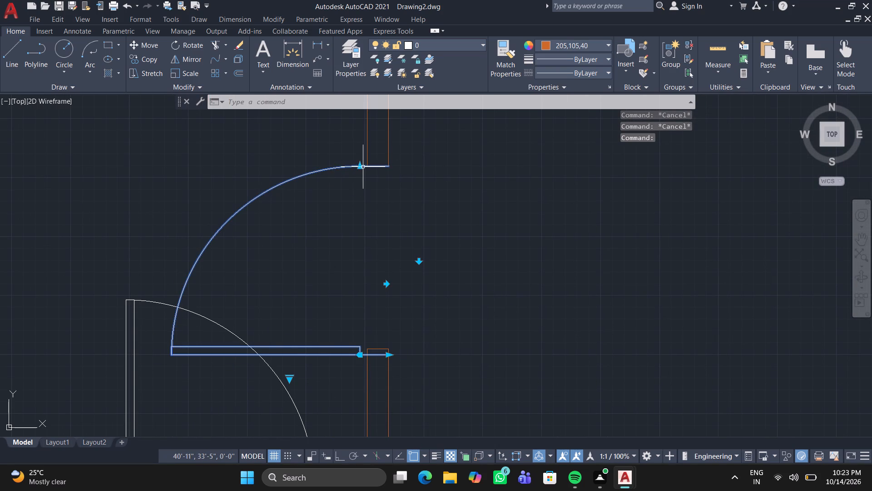
{"action": "left_click", "coordinate": [361, 167]}
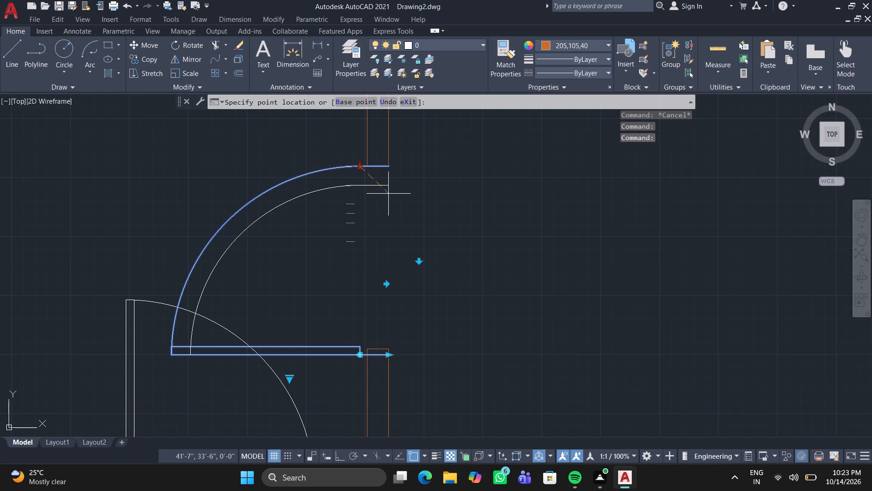
{"action": "left_click", "coordinate": [408, 218]}
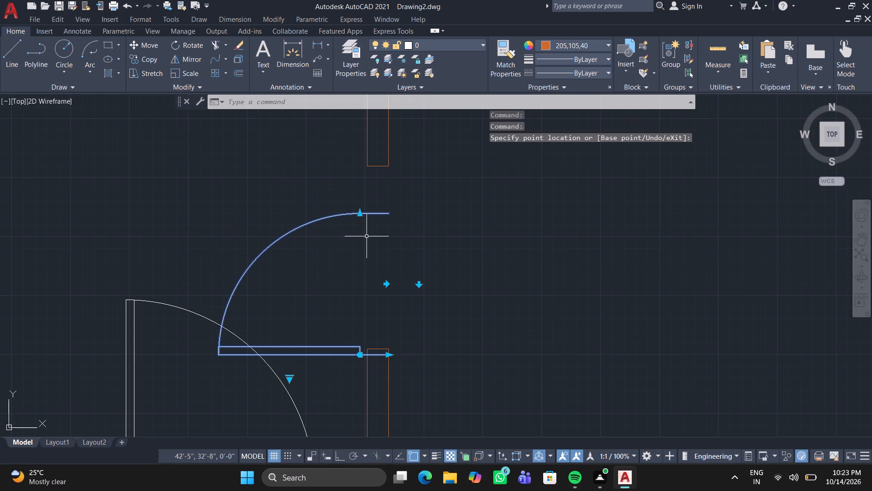
Move the narrowed door up by its lower right frame end until its upper frame end meets the upper jamb.
{"action": "middle_click_drag", "start_coordinate": [367, 236], "coordinate": [372, 206]}
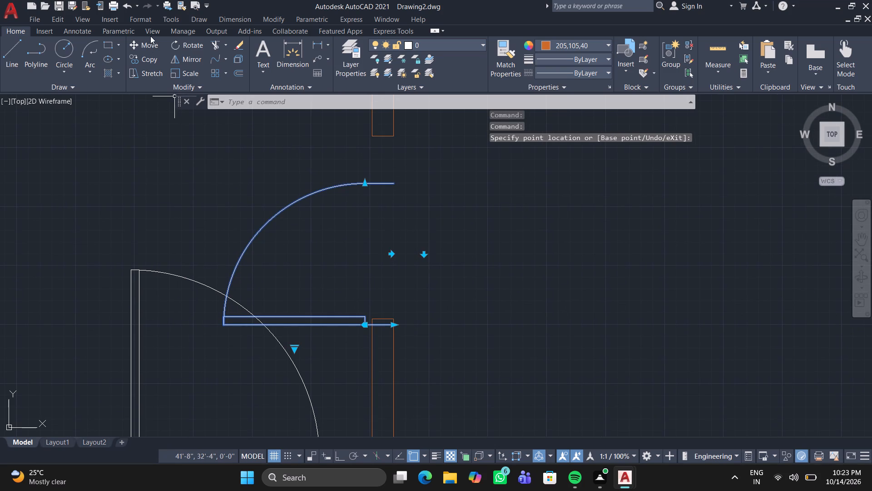
{"action": "left_click", "coordinate": [145, 47]}
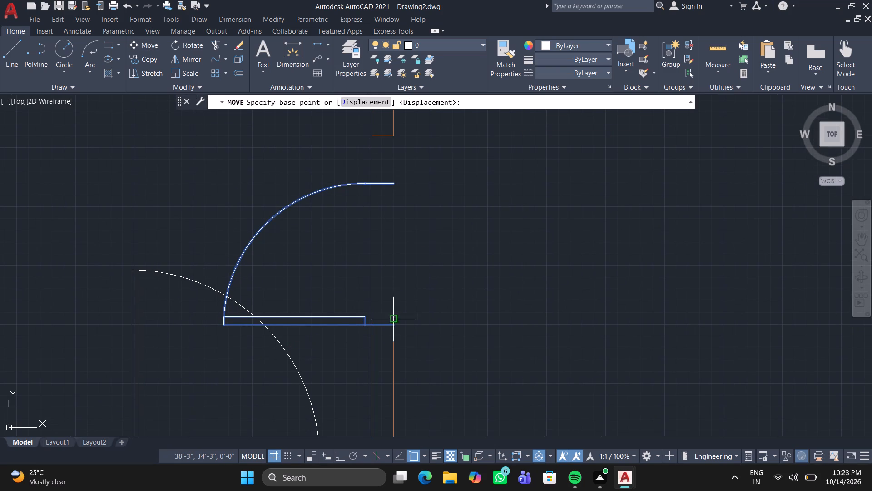
{"action": "left_click", "coordinate": [394, 324]}
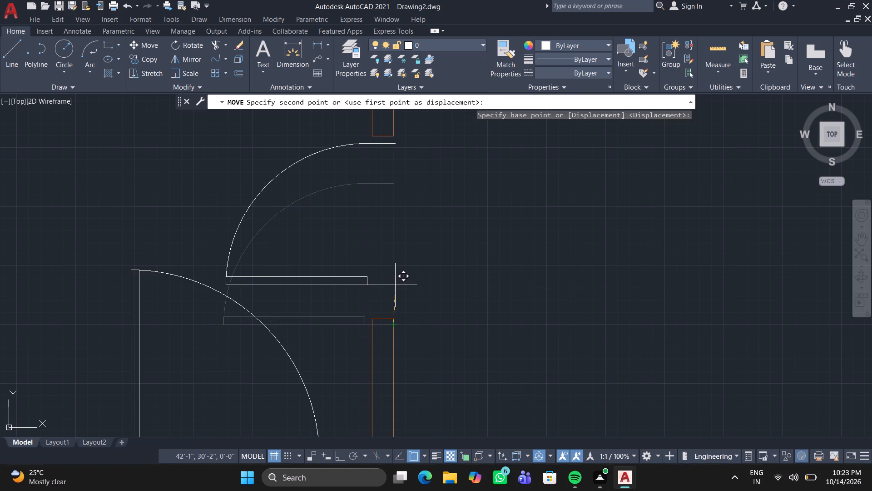
{"action": "left_click", "coordinate": [395, 279]}
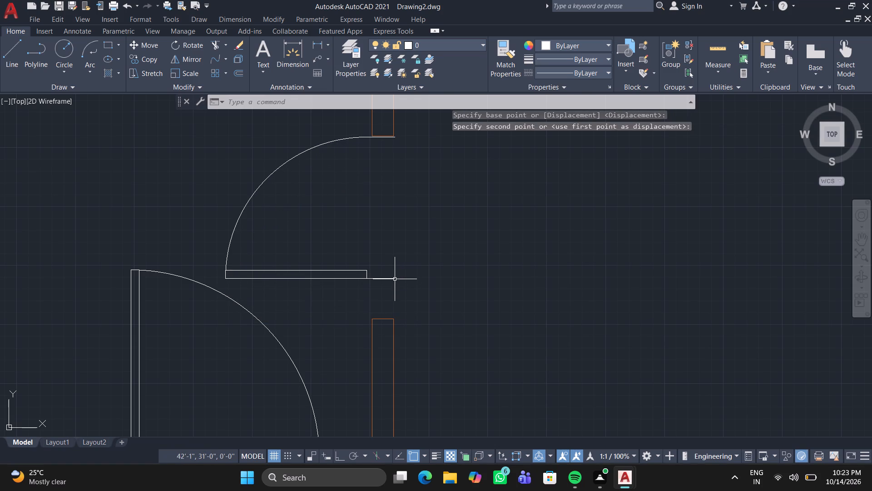
{"action": "key", "text": "Escape"}
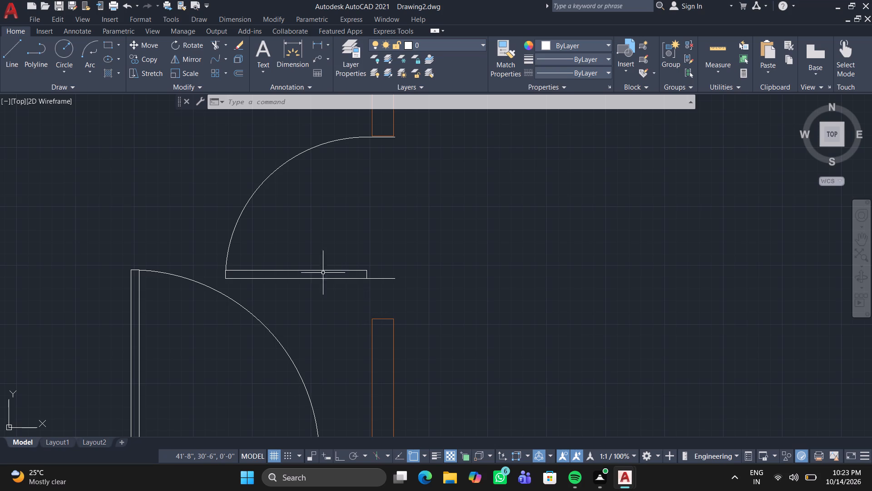
Trim away the short jamb line closing the top of the wall below the door.
{"action": "left_click", "coordinate": [216, 46]}
{"action": "left_click", "coordinate": [386, 321]}
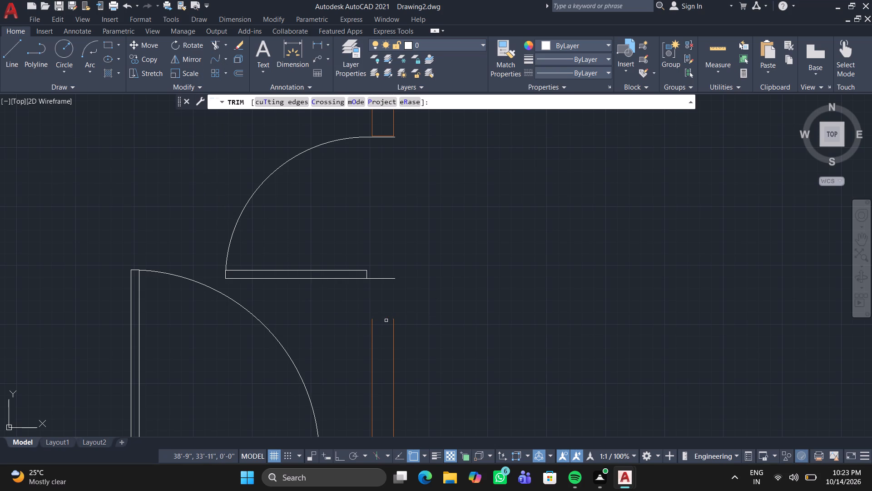
{"action": "key", "text": "Escape"}
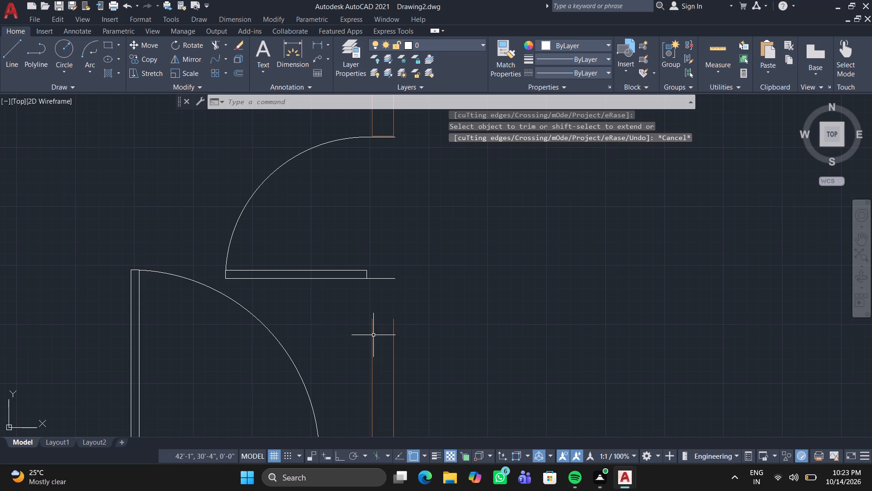
Stretch both vertical wall lines below the door up to meet the door's lower frame line.
{"action": "left_click", "coordinate": [373, 335]}
{"action": "left_click", "coordinate": [373, 319]}
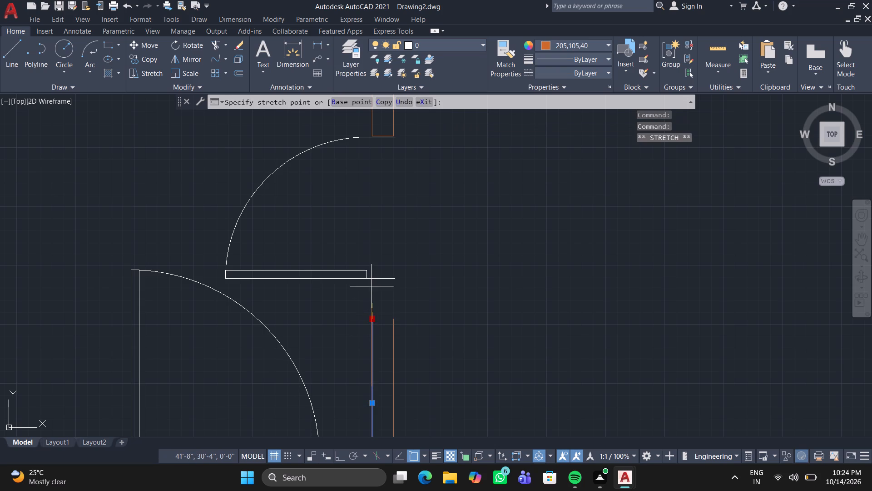
{"action": "left_click", "coordinate": [371, 282]}
{"action": "left_click", "coordinate": [393, 320]}
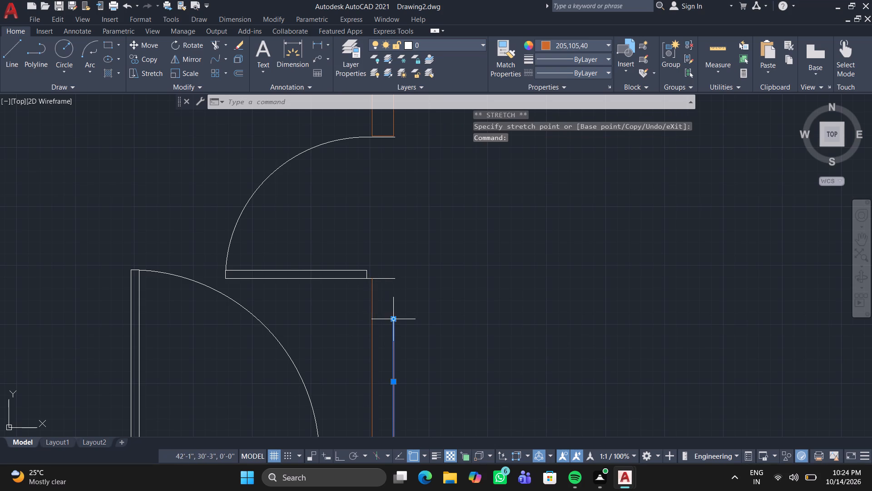
{"action": "left_click", "coordinate": [394, 321]}
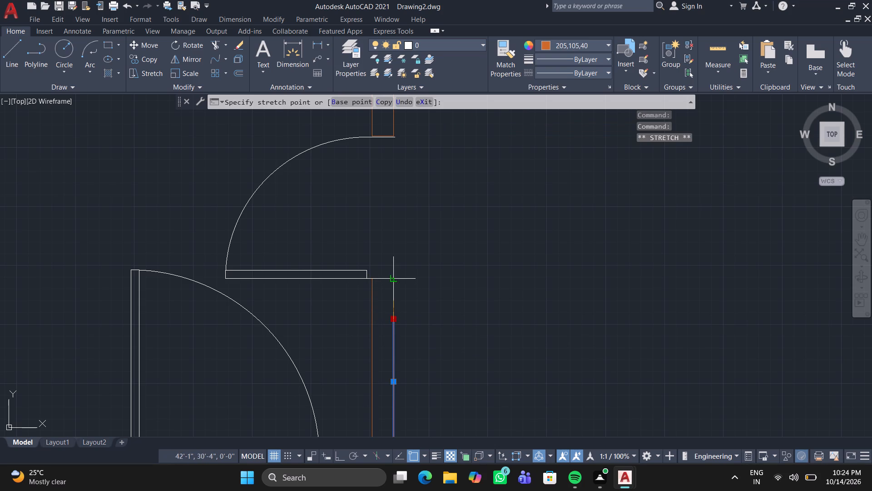
{"action": "left_click", "coordinate": [391, 282]}
{"action": "key", "text": "Escape"}
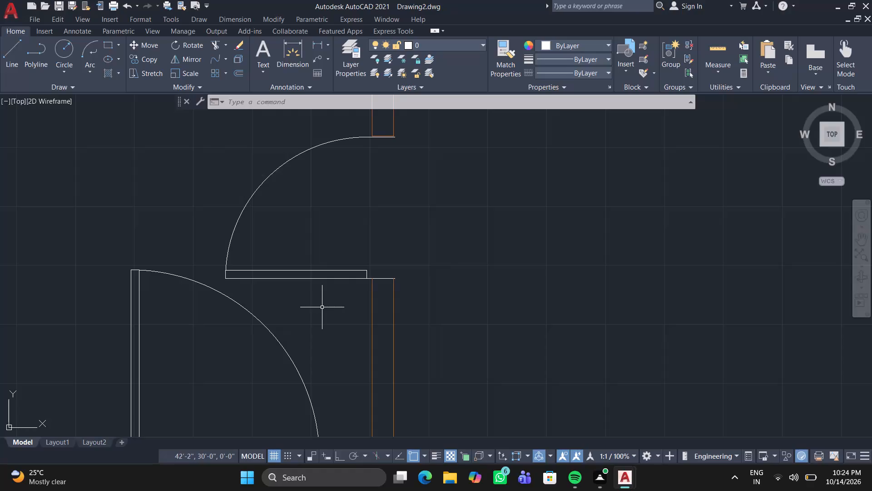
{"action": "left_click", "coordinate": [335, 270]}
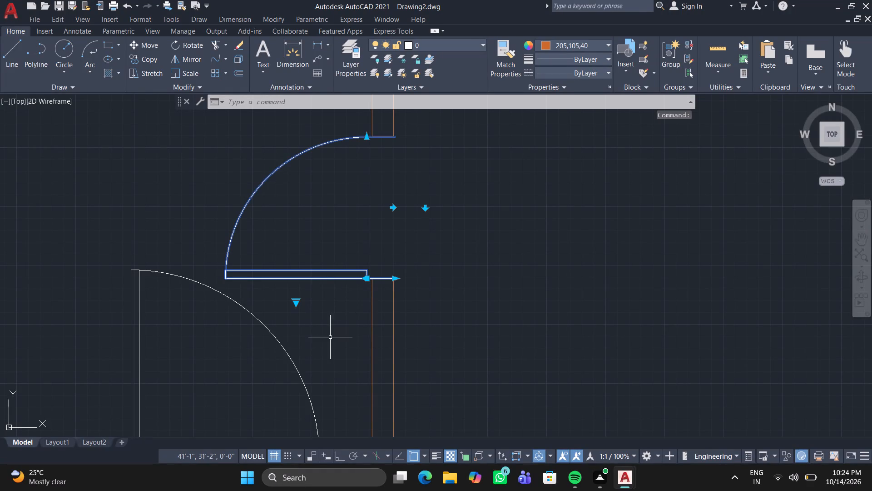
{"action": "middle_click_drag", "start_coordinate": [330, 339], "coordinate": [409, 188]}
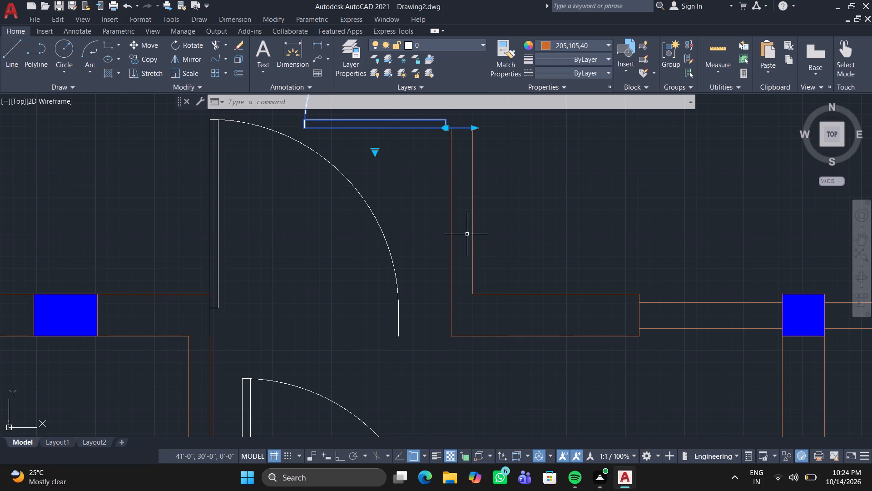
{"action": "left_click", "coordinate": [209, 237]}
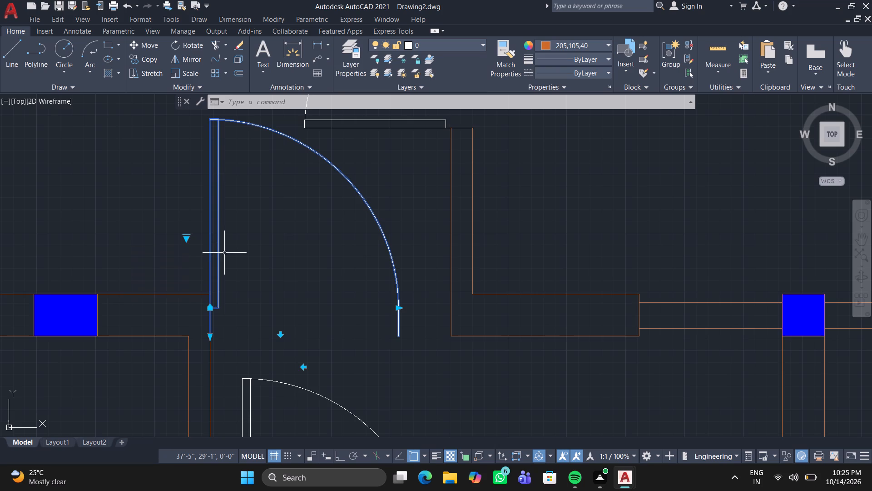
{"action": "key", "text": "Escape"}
Flip the narrowed door vertically so its leaf lies along the upper jamb with the swing arc below it.
{"action": "middle_click_drag", "start_coordinate": [282, 257], "coordinate": [217, 397]}
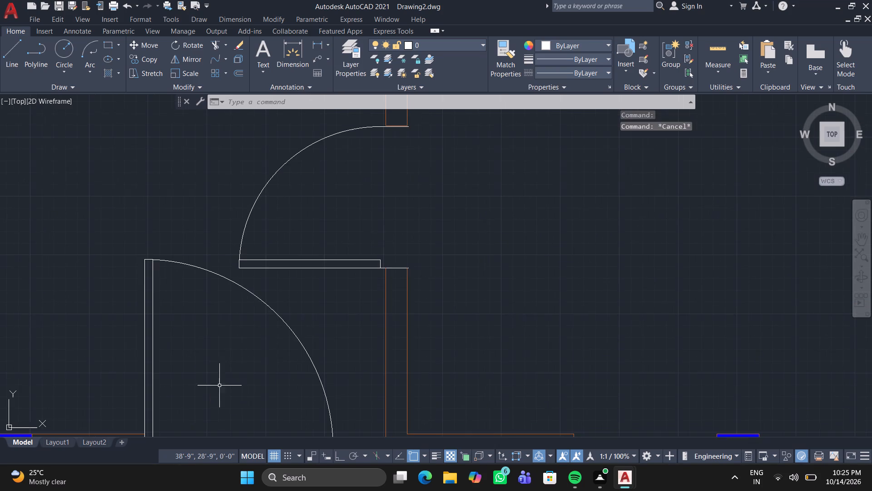
{"action": "left_click", "coordinate": [296, 269]}
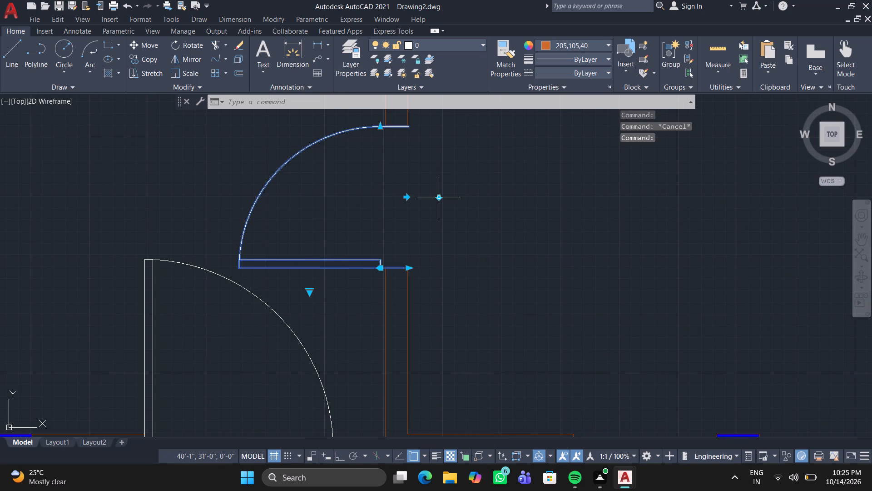
{"action": "left_click", "coordinate": [441, 199]}
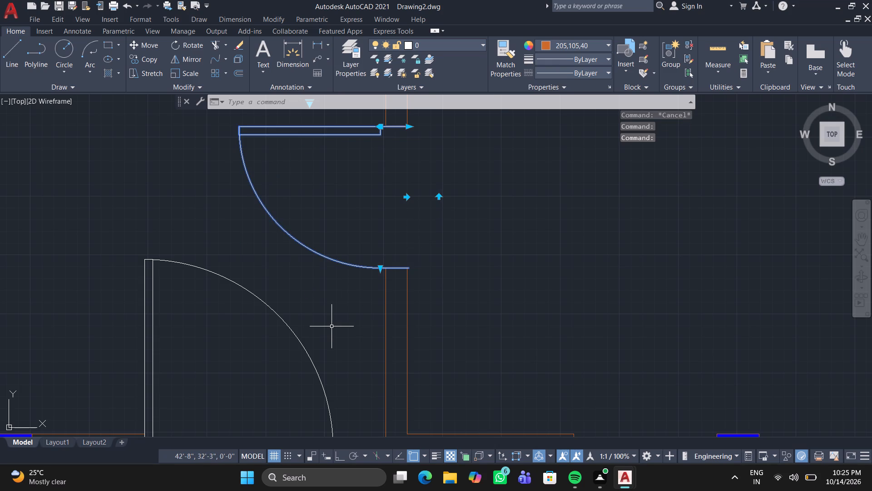
Draw a line across the wide opening below, joining the upper wall faces from the right wall to the left wall's corner.
{"action": "middle_click_drag", "start_coordinate": [332, 326], "coordinate": [379, 208]}
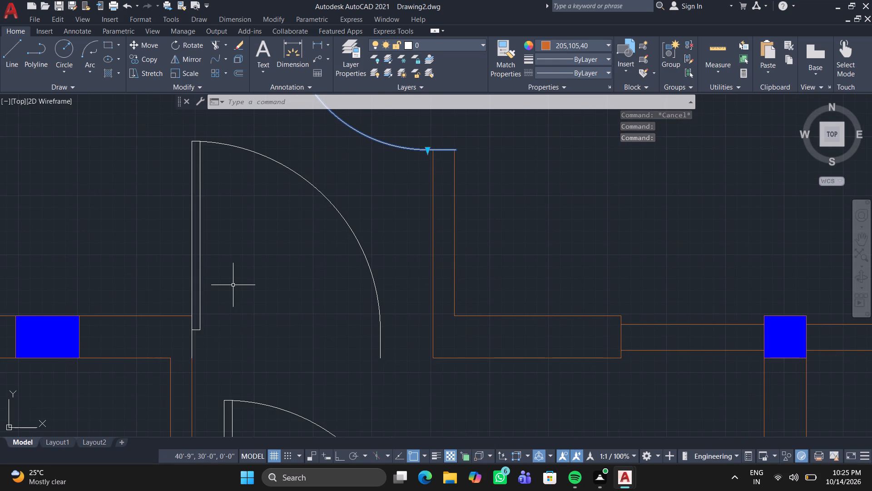
{"action": "right_click_drag", "start_coordinate": [351, 284], "coordinate": [84, 161]}
{"action": "right_click_drag", "start_coordinate": [33, 140], "coordinate": [1, 123]}
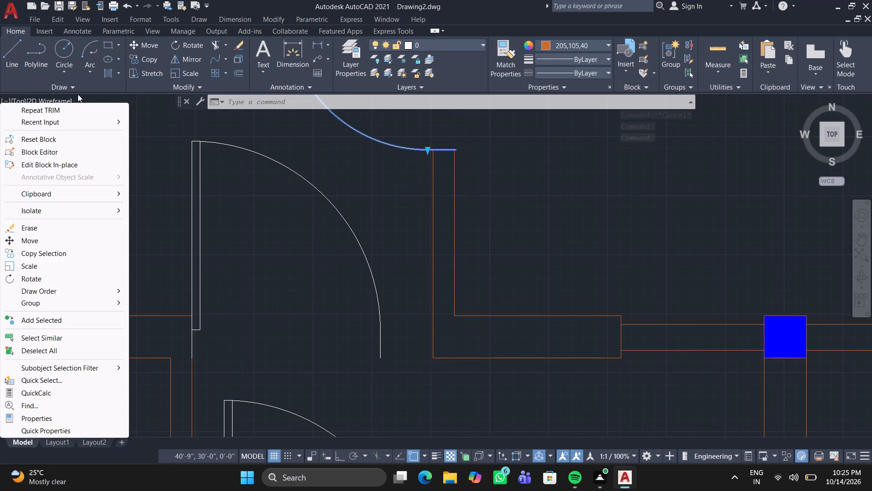
{"action": "left_click", "coordinate": [178, 126]}
{"action": "left_click", "coordinate": [7, 50]}
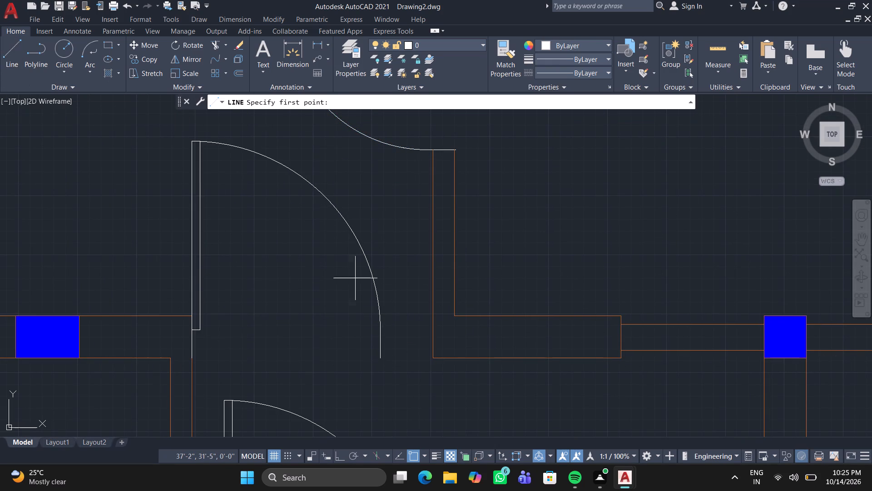
{"action": "left_click", "coordinate": [435, 316]}
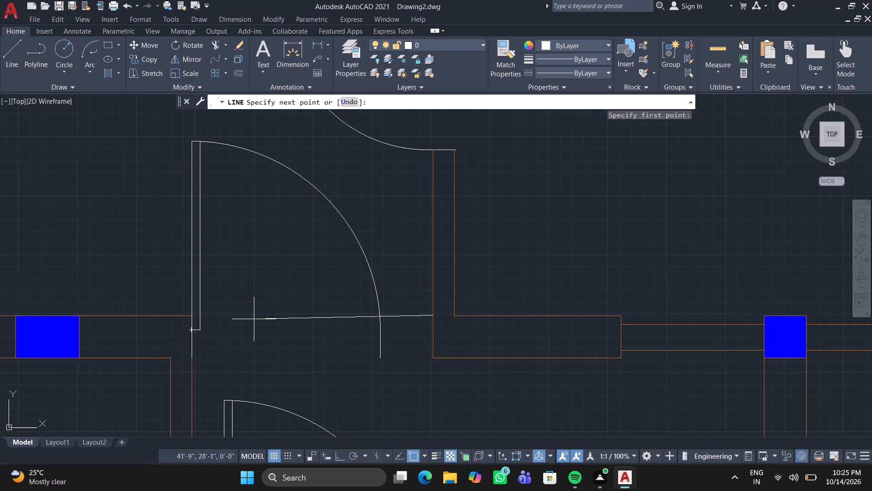
{"action": "scroll", "coordinate": [191, 319], "scroll_direction": "up", "scroll_amount": 1}
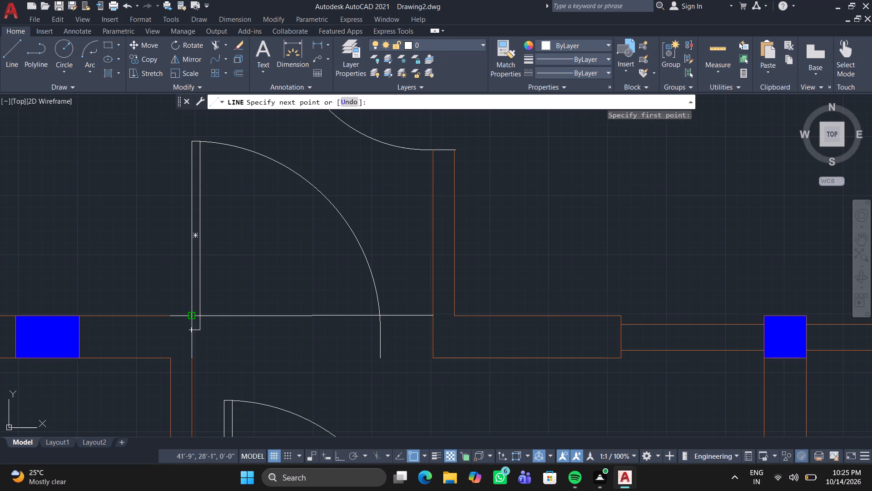
{"action": "scroll", "coordinate": [191, 319], "scroll_direction": "up", "scroll_amount": 1}
{"action": "left_click", "coordinate": [189, 312]}
{"action": "key", "text": "Escape"}
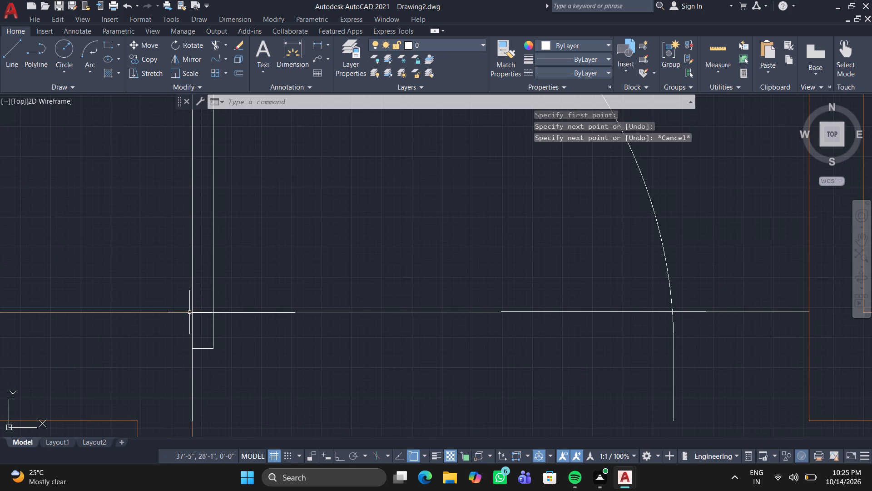
Draw a second line across the same opening, joining the lower wall faces from the right wall's corner to the left wall.
{"action": "scroll", "coordinate": [255, 330], "scroll_direction": "down", "scroll_amount": 3}
{"action": "middle_click_drag", "start_coordinate": [256, 331], "coordinate": [228, 277]}
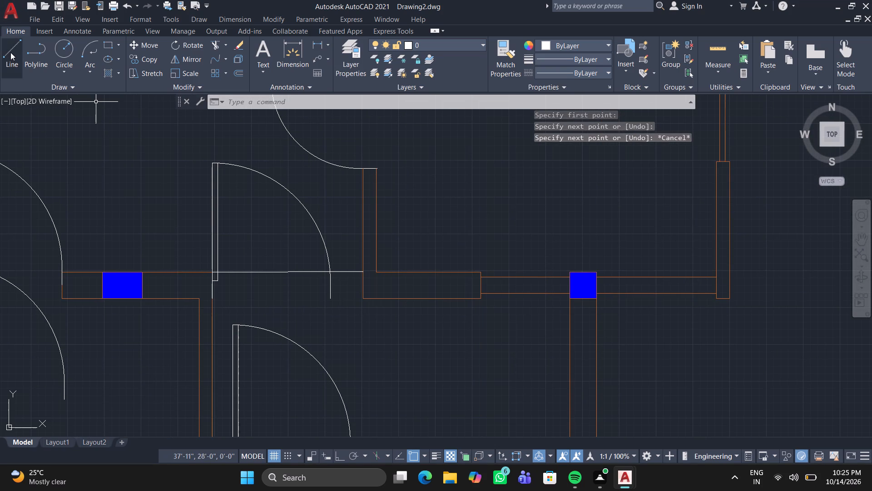
{"action": "left_click", "coordinate": [11, 45]}
{"action": "left_click", "coordinate": [362, 303]}
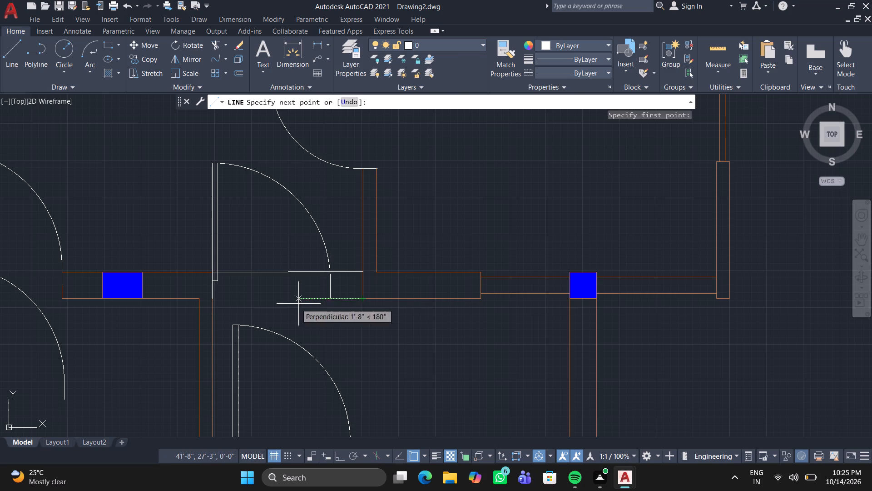
{"action": "left_click", "coordinate": [213, 304]}
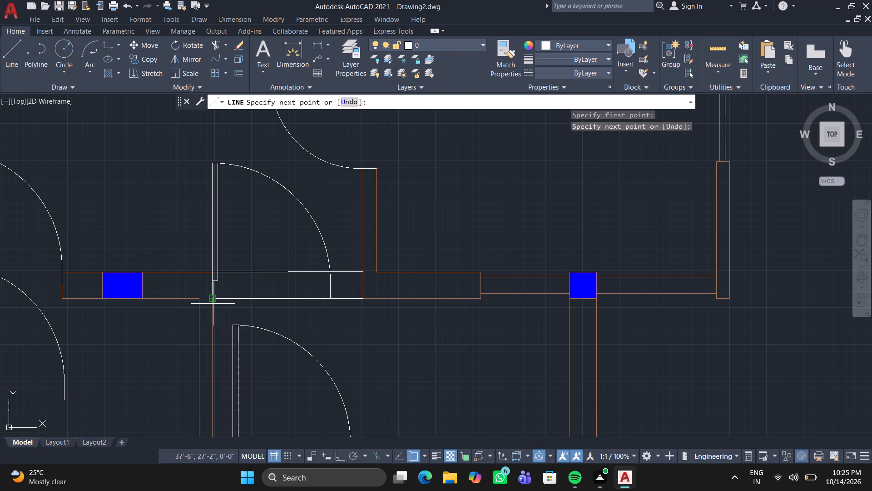
{"action": "key", "text": "Escape"}
Window-select the lines closing the opening and set their colour to the walls' orange.
{"action": "left_click", "coordinate": [184, 243]}
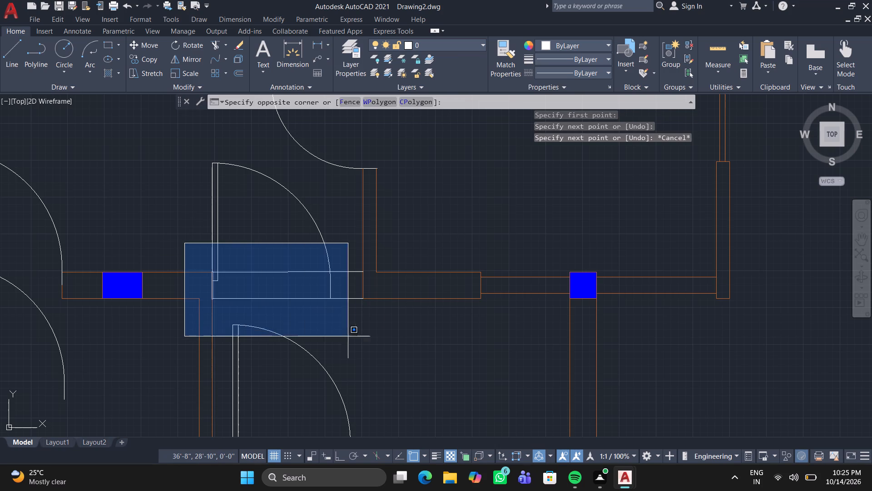
{"action": "left_click", "coordinate": [375, 326]}
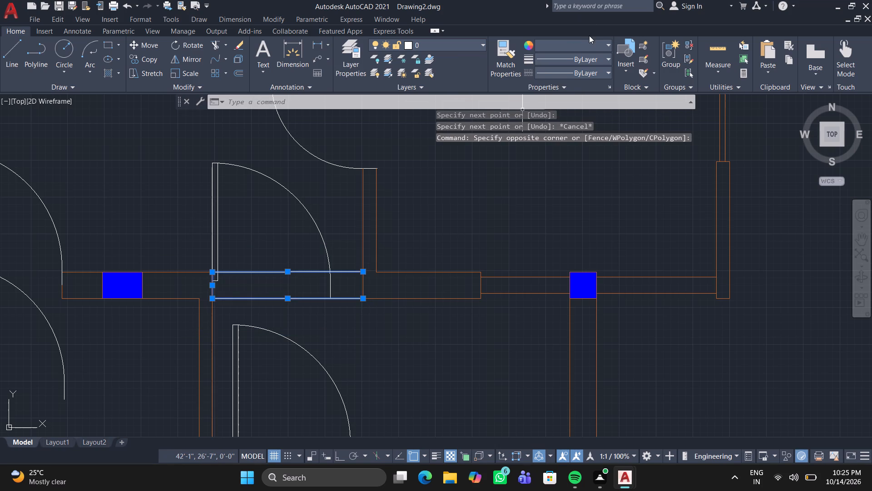
{"action": "left_click", "coordinate": [586, 41]}
{"action": "left_click", "coordinate": [534, 92]}
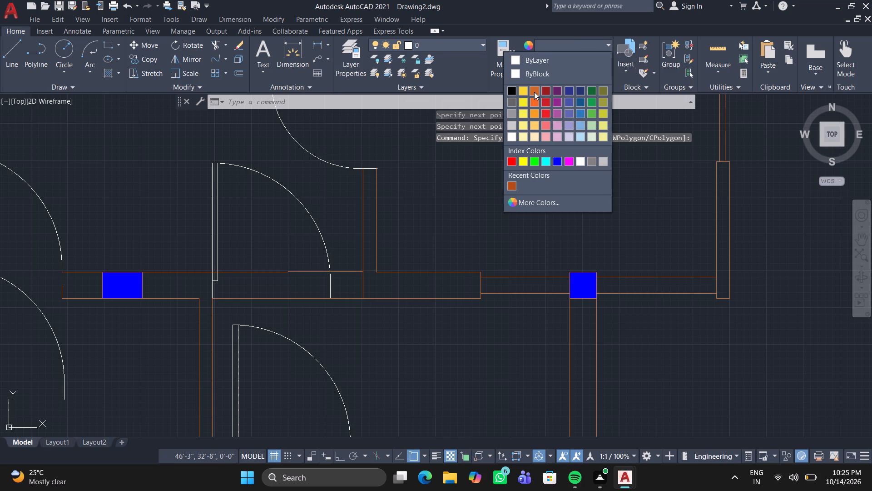
{"action": "key", "text": "Escape"}
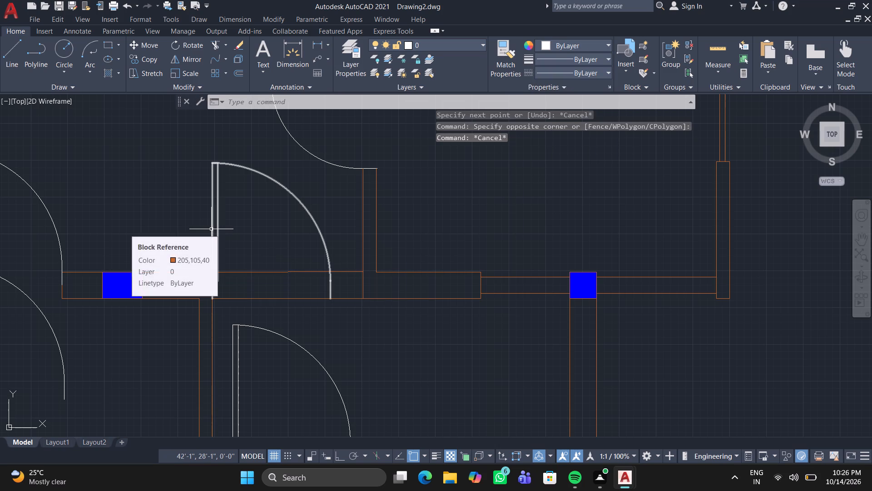
Move the door above the closed opening a short distance right along the wall, away from the wall corner, keeping its base on the lower wall face.
{"action": "left_click", "coordinate": [211, 229]}
{"action": "left_click", "coordinate": [154, 45]}
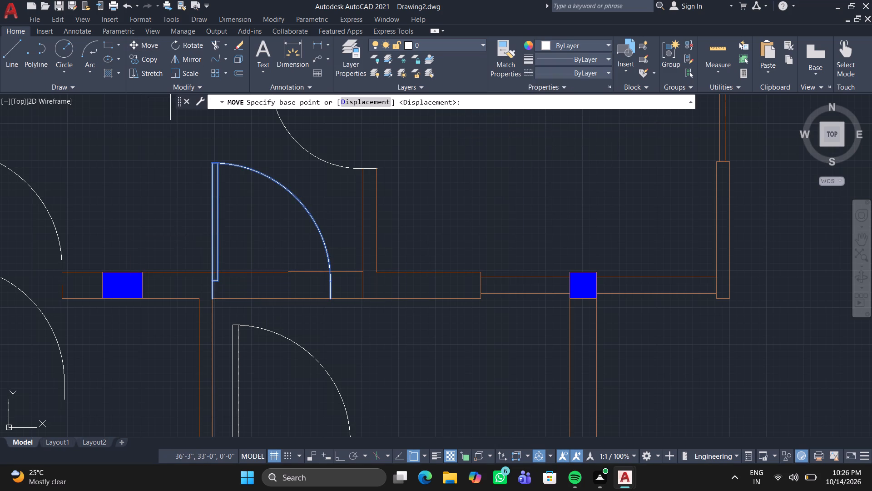
{"action": "scroll", "coordinate": [220, 295], "scroll_direction": "up", "scroll_amount": 2}
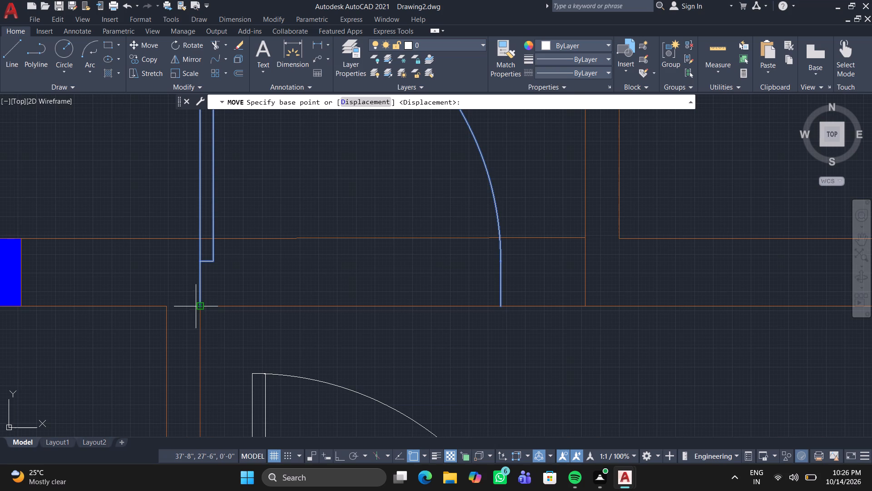
{"action": "left_click", "coordinate": [198, 305]}
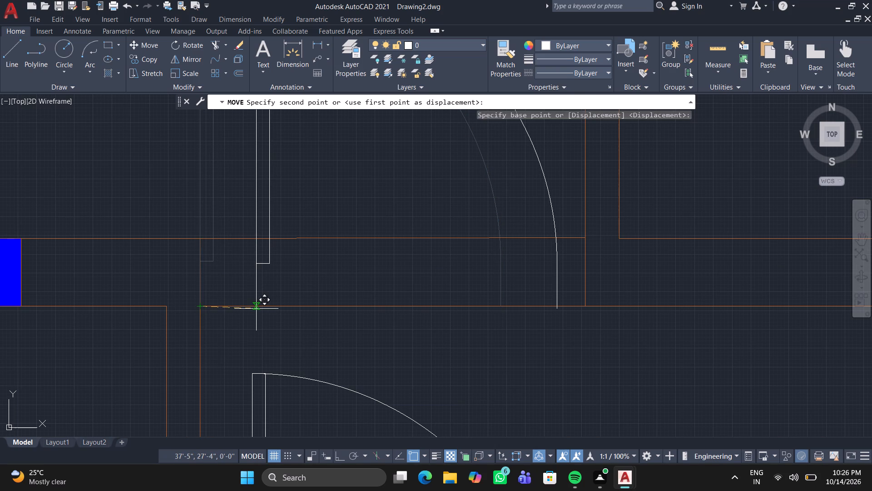
{"action": "left_click", "coordinate": [255, 309]}
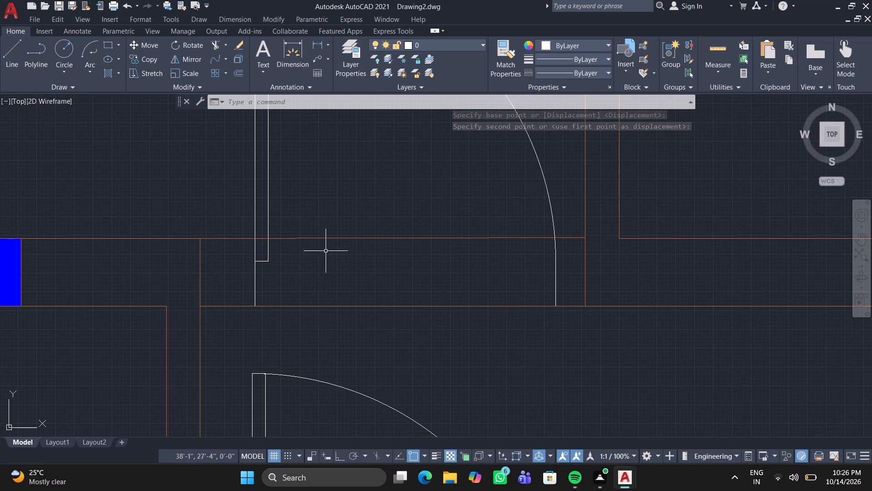
Trim both wall lines between the moved door's jambs, including the short stub crossing the door leaf, to open the doorway.
{"action": "left_click", "coordinate": [216, 44]}
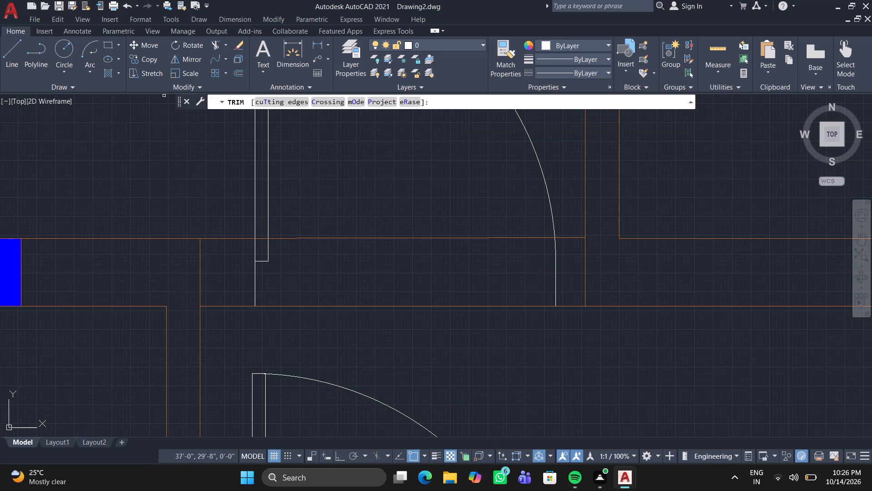
{"action": "left_click", "coordinate": [375, 212]}
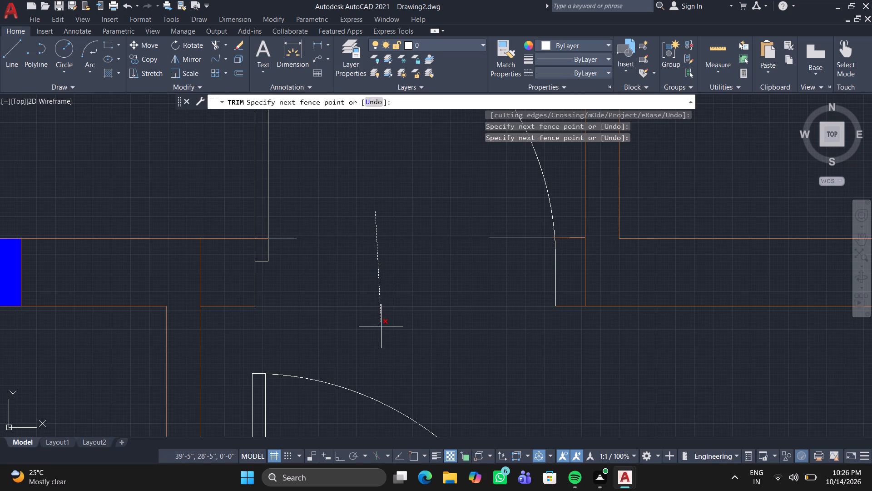
{"action": "left_click", "coordinate": [381, 326]}
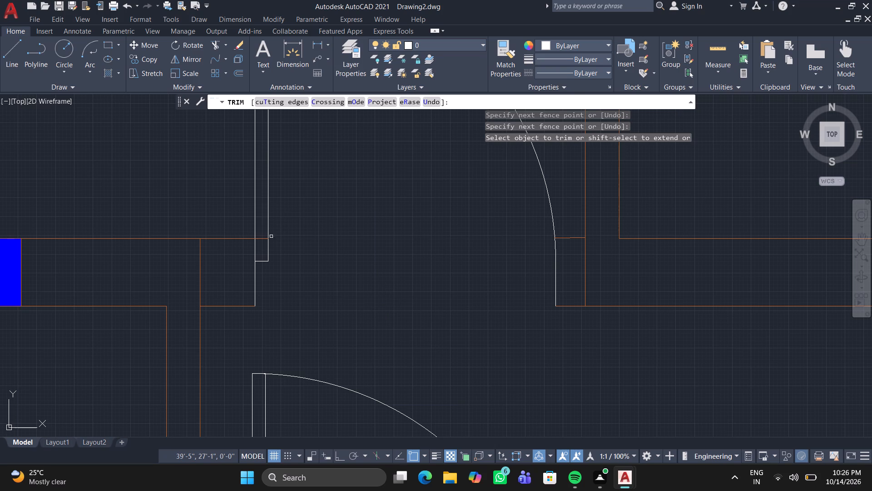
{"action": "left_click", "coordinate": [262, 245]}
{"action": "left_click", "coordinate": [259, 218]}
{"action": "key", "text": "Escape"}
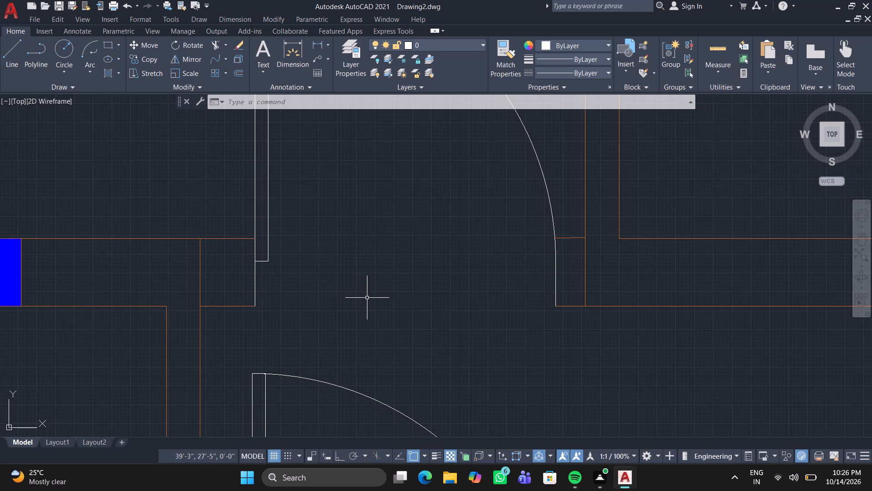
{"action": "key", "text": "Escape"}
Delete the spare door lying just below the newly trimmed doorway.
{"action": "scroll", "coordinate": [416, 258], "scroll_direction": "down", "scroll_amount": 2}
{"action": "middle_click_drag", "start_coordinate": [416, 263], "coordinate": [395, 220]}
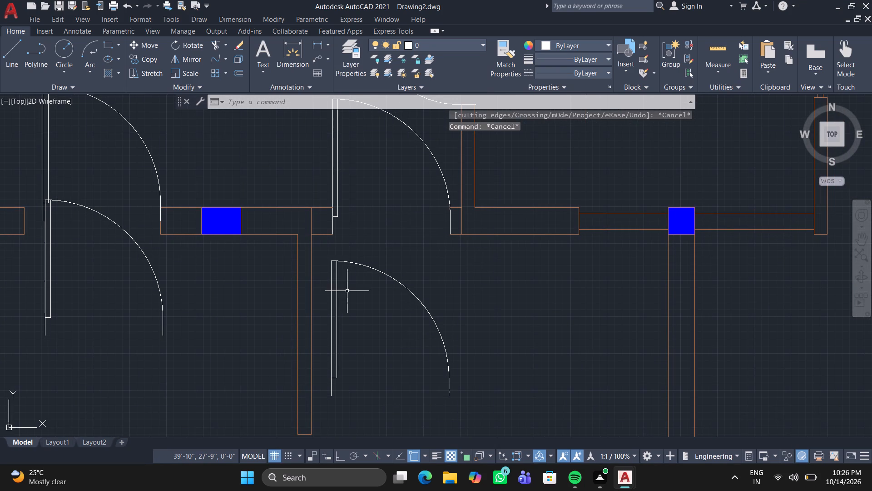
{"action": "left_click", "coordinate": [332, 273]}
{"action": "key", "text": "Delete"}
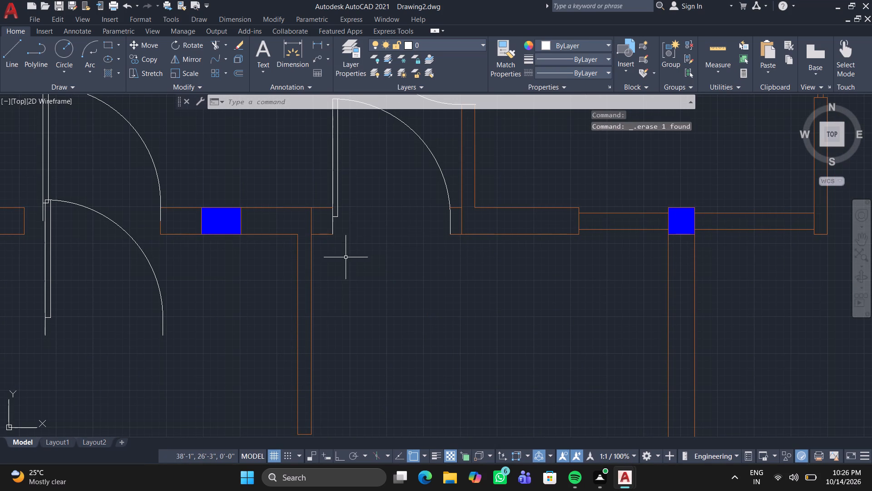
Mirror the doorway's door downward about the lower wall face, keeping the original so leaves lie on both sides of the wall.
{"action": "left_click", "coordinate": [331, 175]}
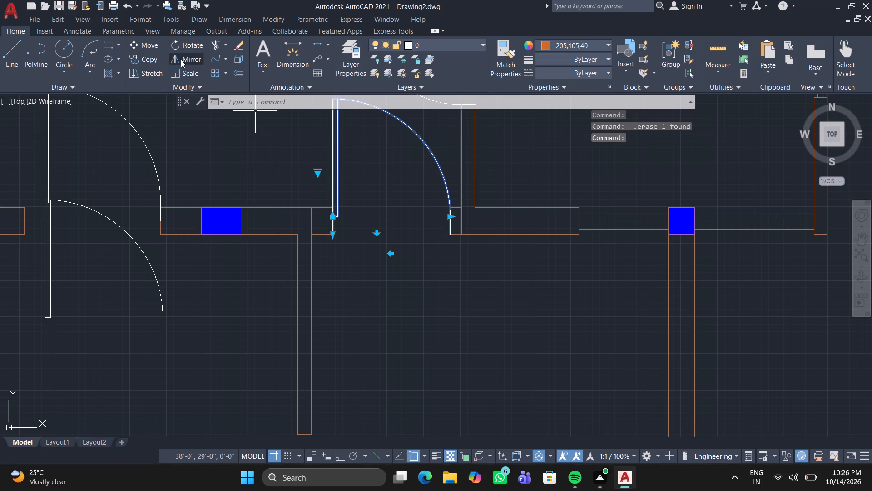
{"action": "left_click", "coordinate": [181, 60]}
{"action": "left_click", "coordinate": [335, 235]}
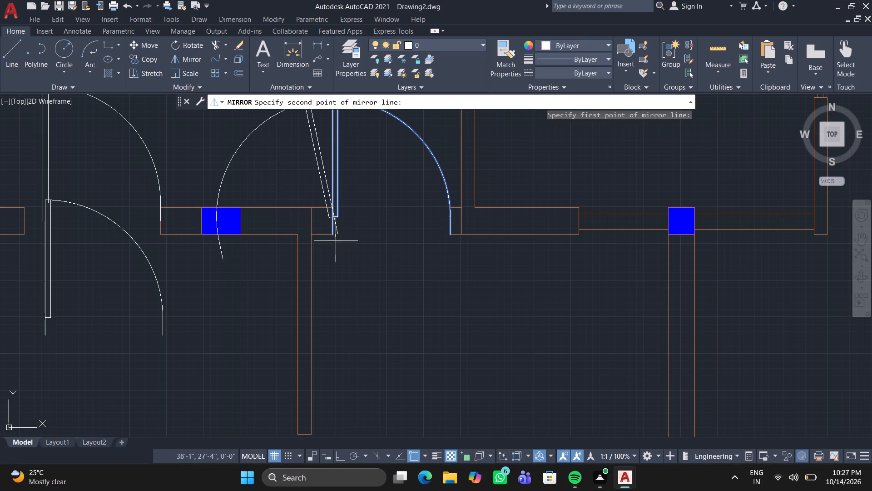
{"action": "left_click", "coordinate": [453, 237]}
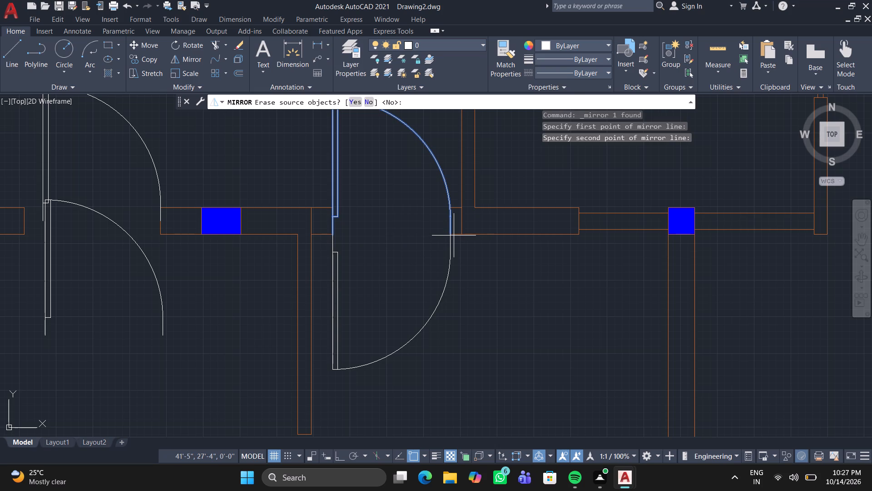
{"action": "key", "text": "Return"}
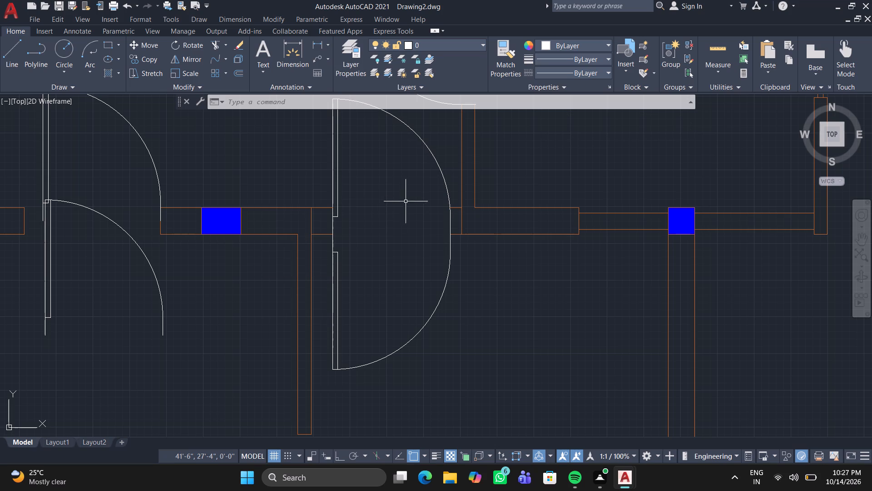
Delete the lower of the two overlapping doors at the opening left of the blue column.
{"action": "middle_click_drag", "start_coordinate": [407, 267], "coordinate": [423, 242]}
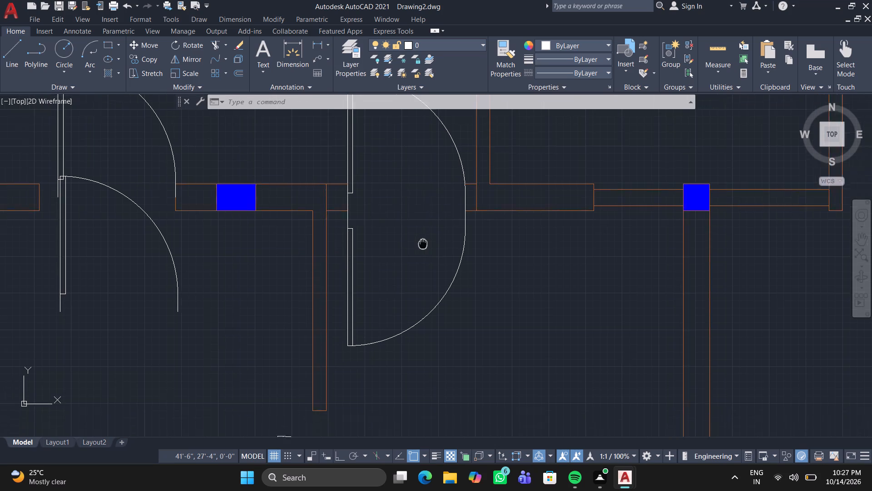
{"action": "middle_click_drag", "start_coordinate": [423, 242], "coordinate": [382, 202]}
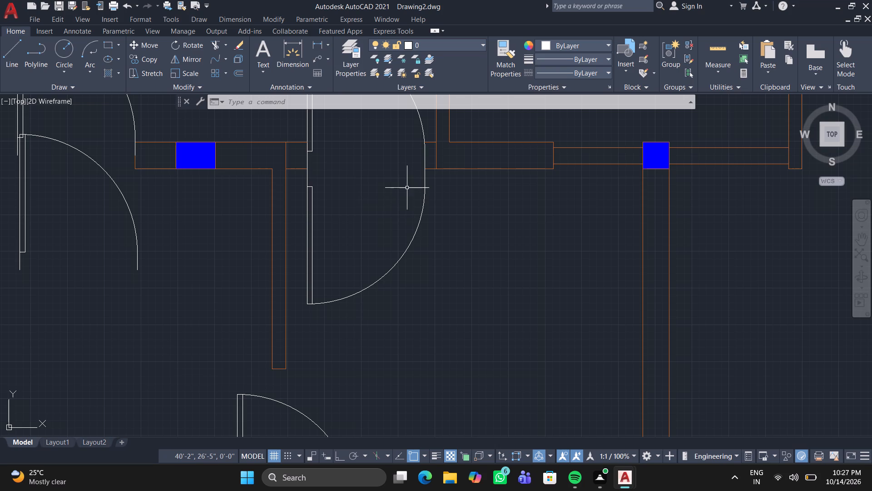
{"action": "middle_click_drag", "start_coordinate": [347, 199], "coordinate": [348, 224]}
{"action": "scroll", "coordinate": [348, 224], "scroll_direction": "up", "scroll_amount": 1}
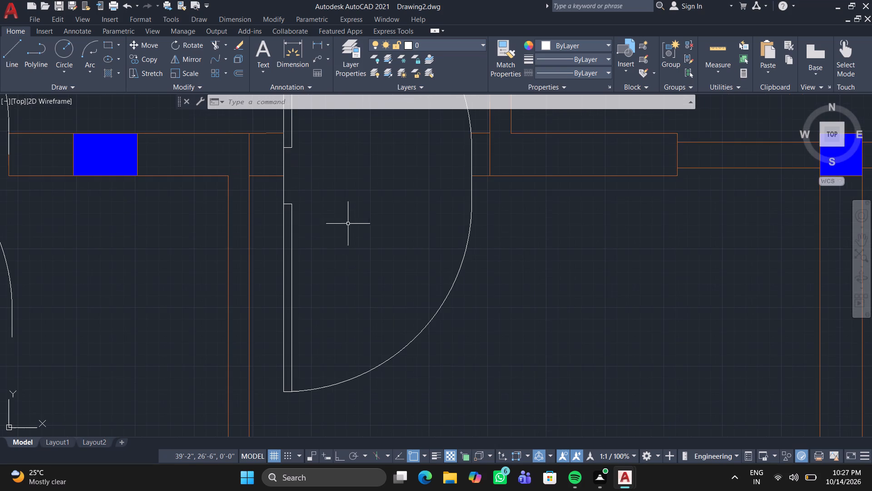
{"action": "scroll", "coordinate": [354, 208], "scroll_direction": "down", "scroll_amount": 2}
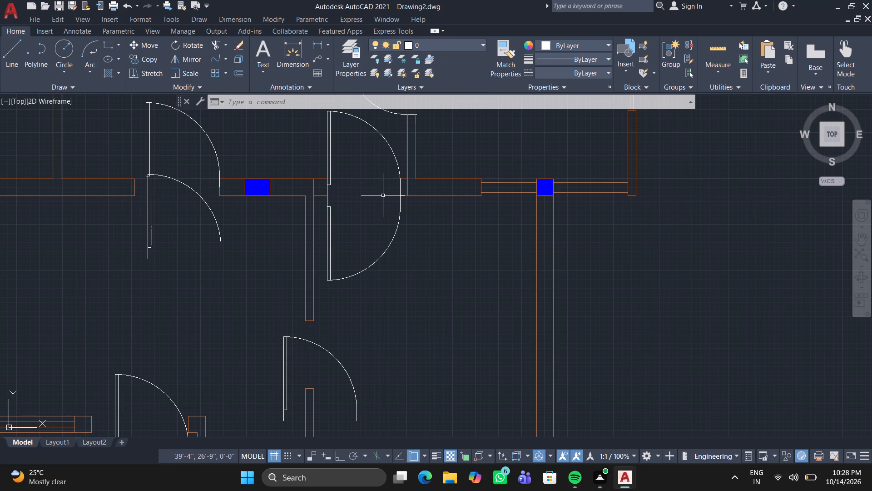
{"action": "left_click", "coordinate": [153, 177]}
{"action": "left_click", "coordinate": [150, 213]}
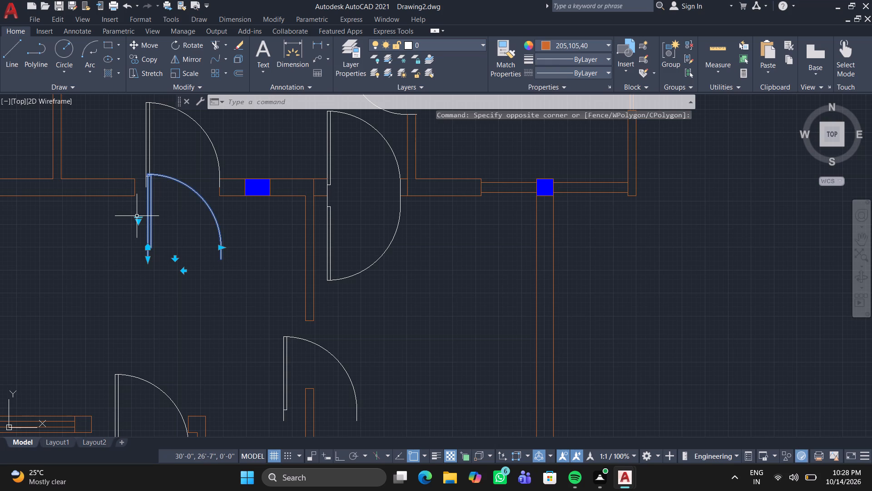
{"action": "key", "text": "Delete"}
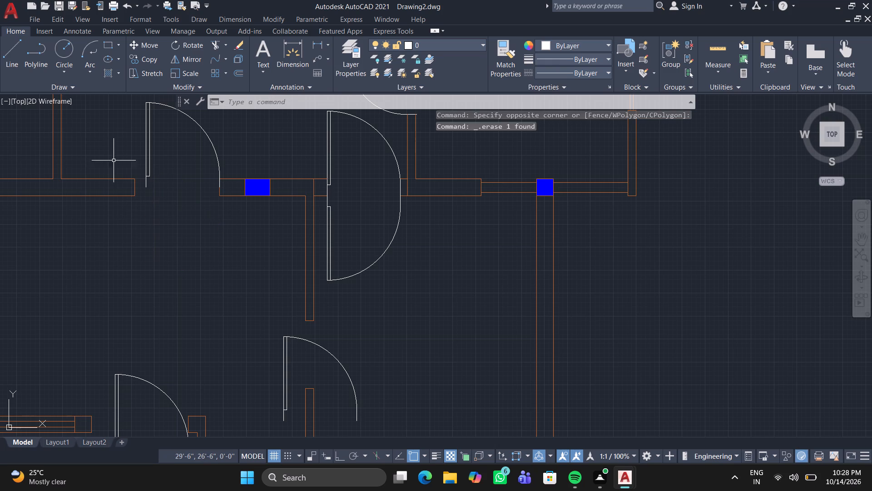
Select the remaining door in the opening left of the blue column.
{"action": "left_click", "coordinate": [145, 147]}
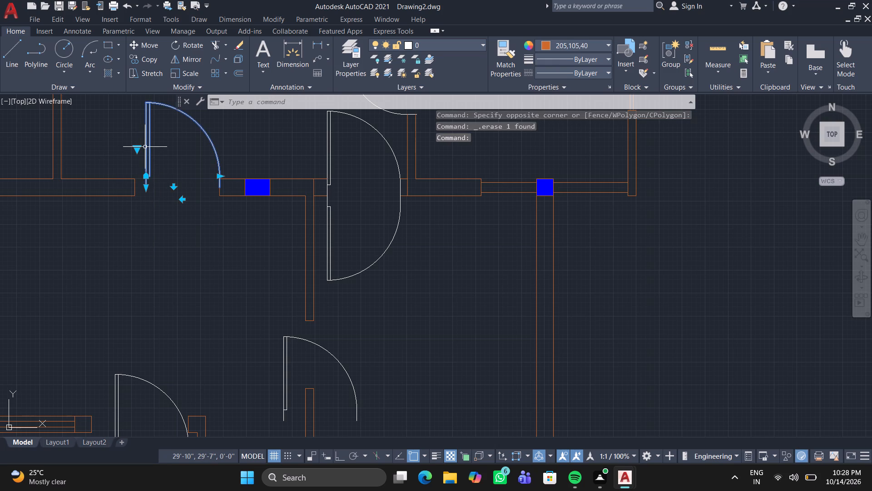
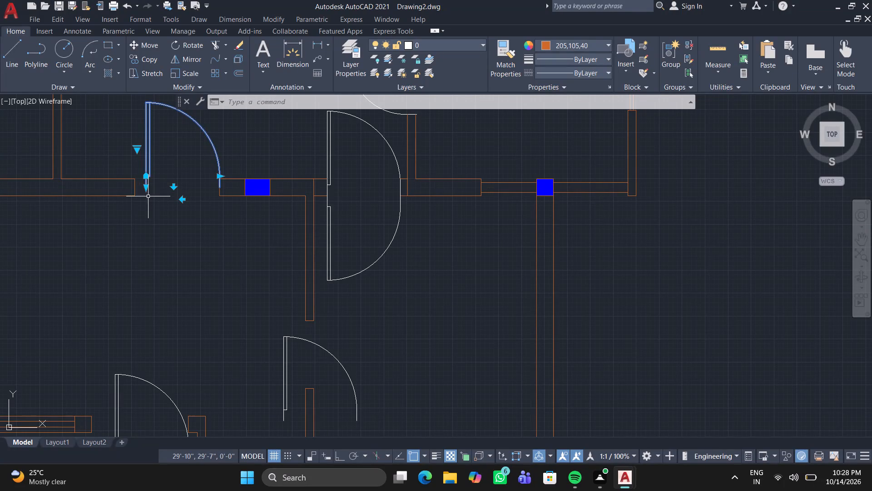
Move the selected door left so its lower jamb corner meets the lower corner of the left wall end.
{"action": "left_click", "coordinate": [131, 43]}
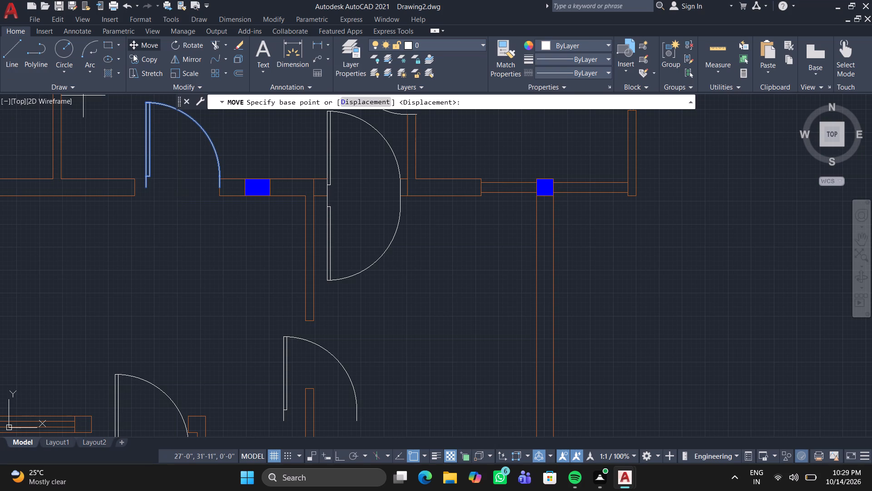
{"action": "left_click", "coordinate": [146, 192]}
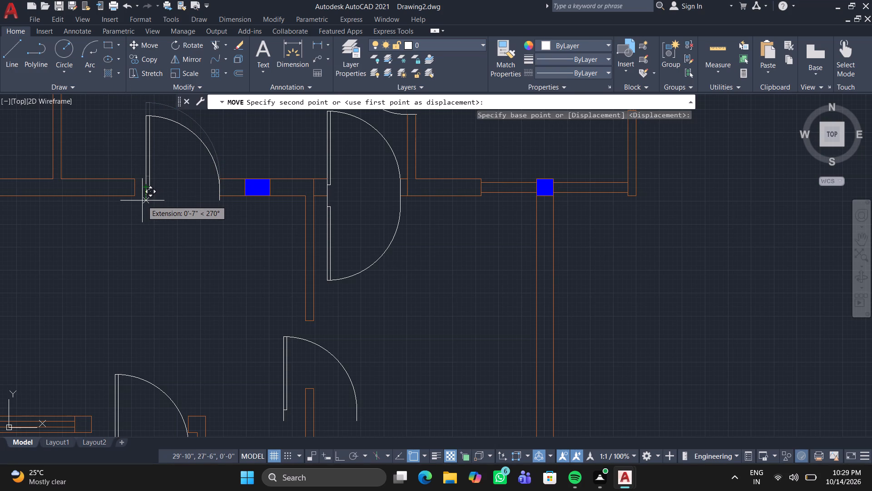
{"action": "key", "text": "F8"}
{"action": "scroll", "coordinate": [142, 200], "scroll_direction": "up", "scroll_amount": 2}
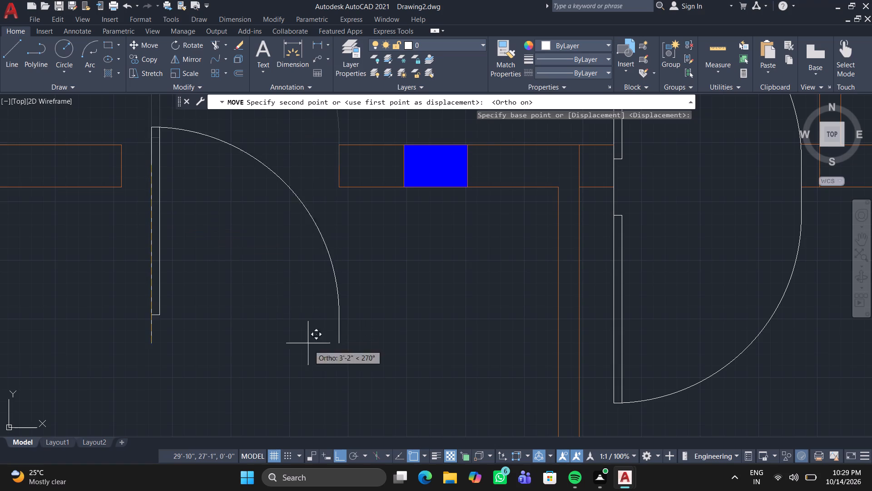
{"action": "left_click", "coordinate": [343, 455]}
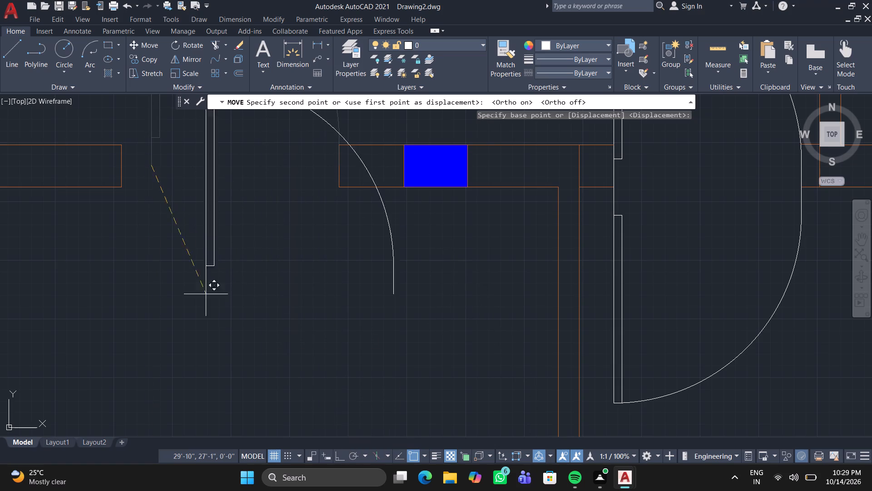
{"action": "middle_click_drag", "start_coordinate": [149, 241], "coordinate": [197, 289]}
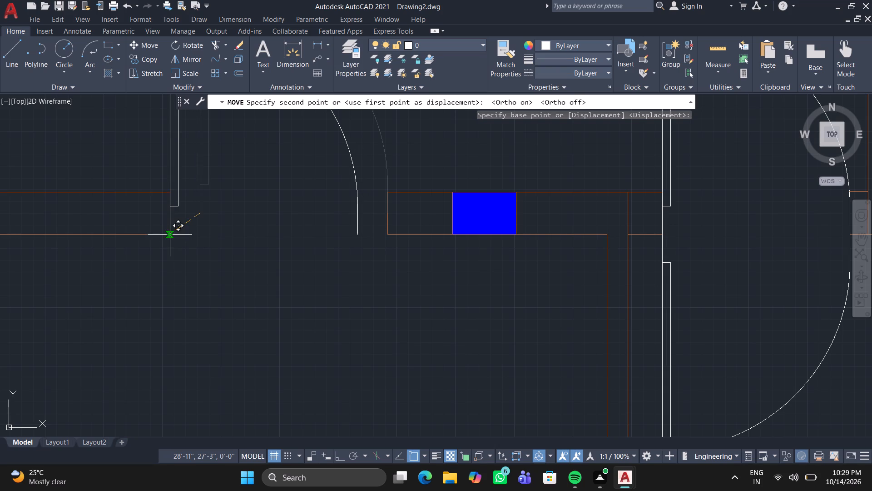
{"action": "left_click", "coordinate": [173, 237]}
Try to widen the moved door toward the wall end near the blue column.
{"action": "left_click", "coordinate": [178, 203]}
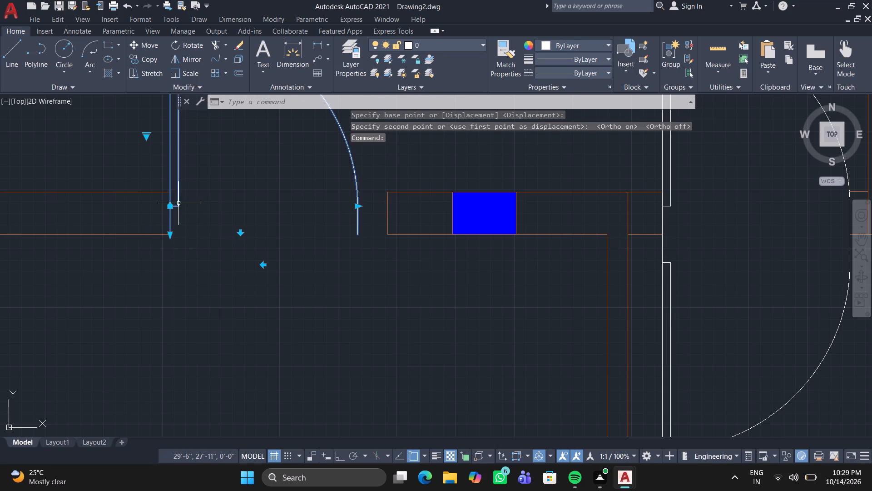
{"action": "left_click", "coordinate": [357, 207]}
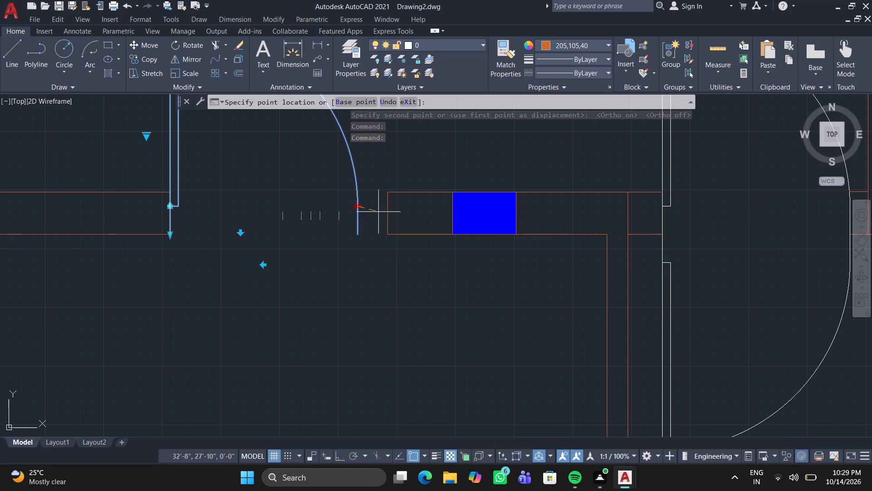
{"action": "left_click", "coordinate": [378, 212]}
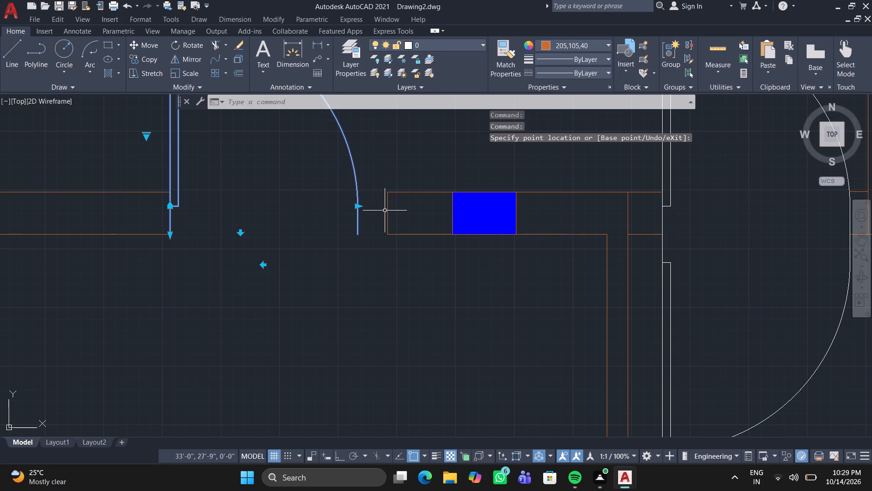
Delete the vertical end line of the wall between the door opening and the blue column.
{"action": "left_click", "coordinate": [386, 208]}
{"action": "key", "text": "Delete"}
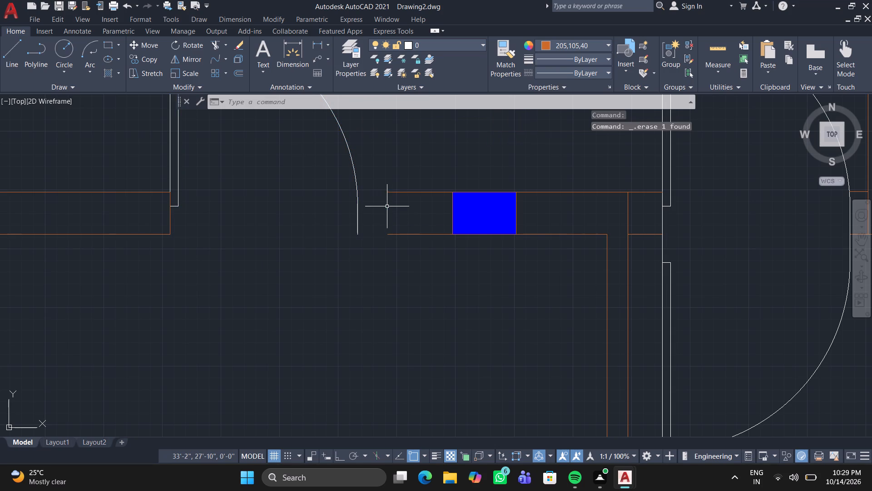
Stretch the open ends of the upper and lower wall faces left to the door's right jamb.
{"action": "left_click", "coordinate": [393, 191]}
{"action": "left_click", "coordinate": [389, 192]}
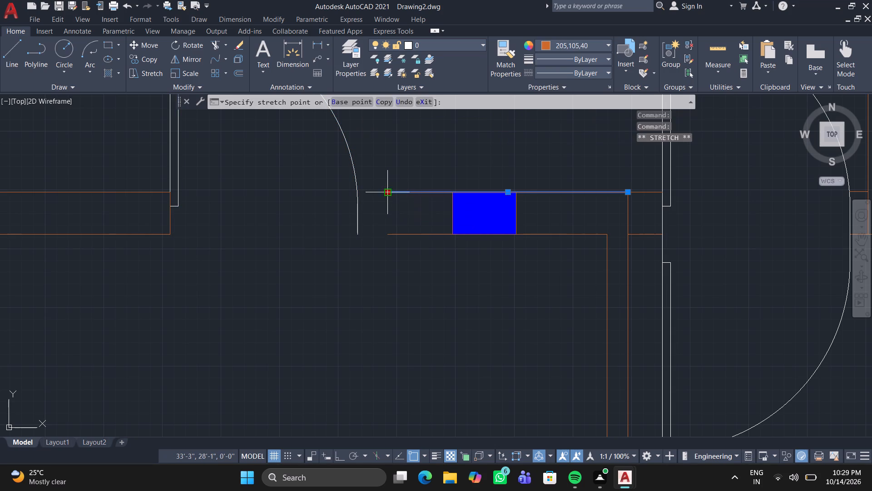
{"action": "left_click", "coordinate": [354, 191]}
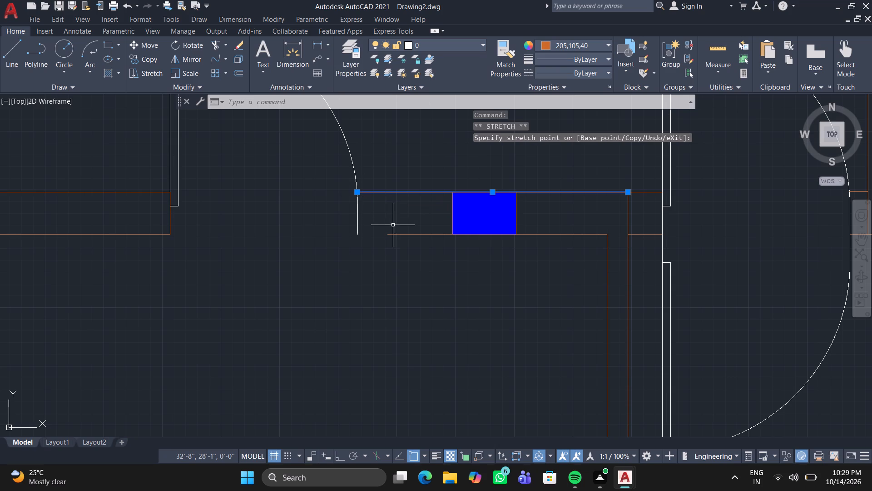
{"action": "left_click", "coordinate": [396, 233]}
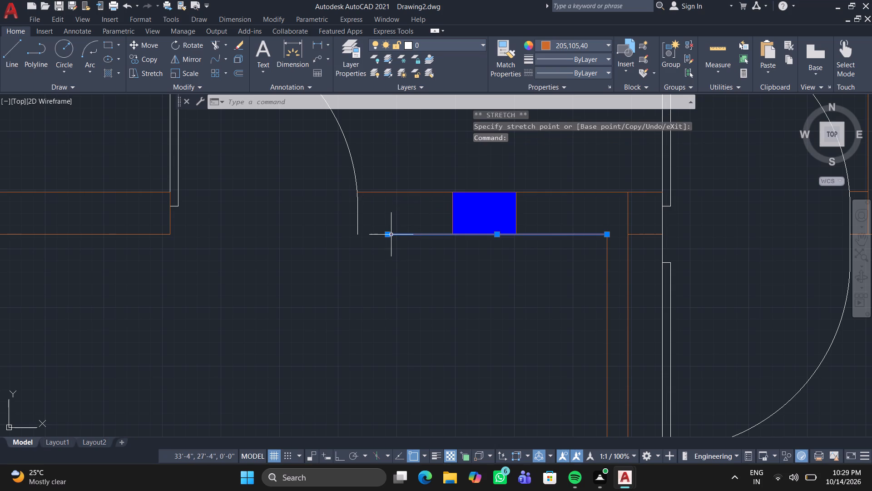
{"action": "left_click", "coordinate": [390, 235]}
{"action": "left_click", "coordinate": [357, 235]}
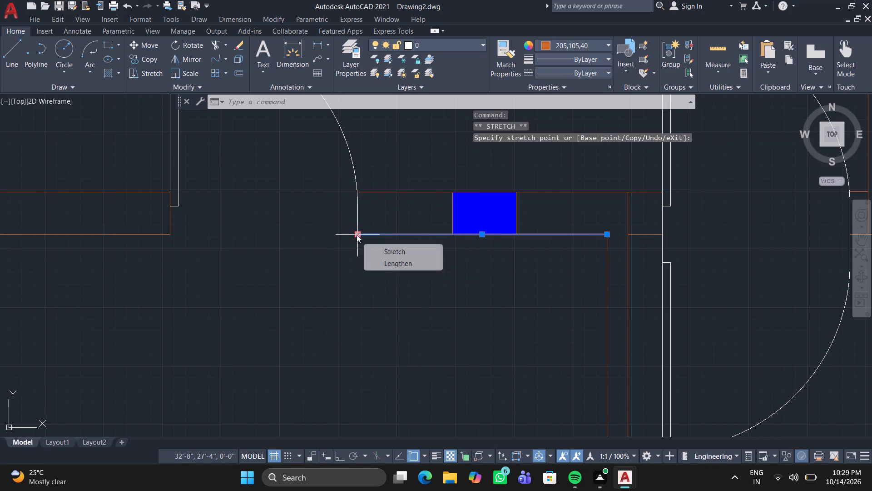
{"action": "key", "text": "Escape"}
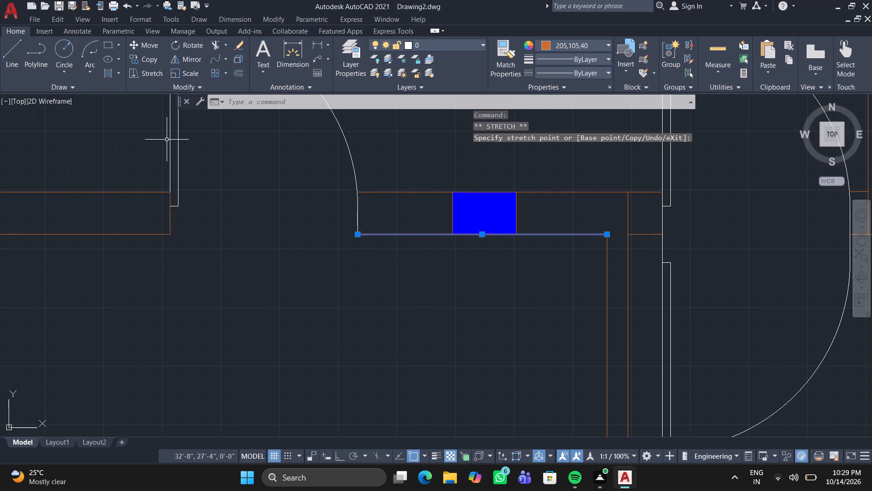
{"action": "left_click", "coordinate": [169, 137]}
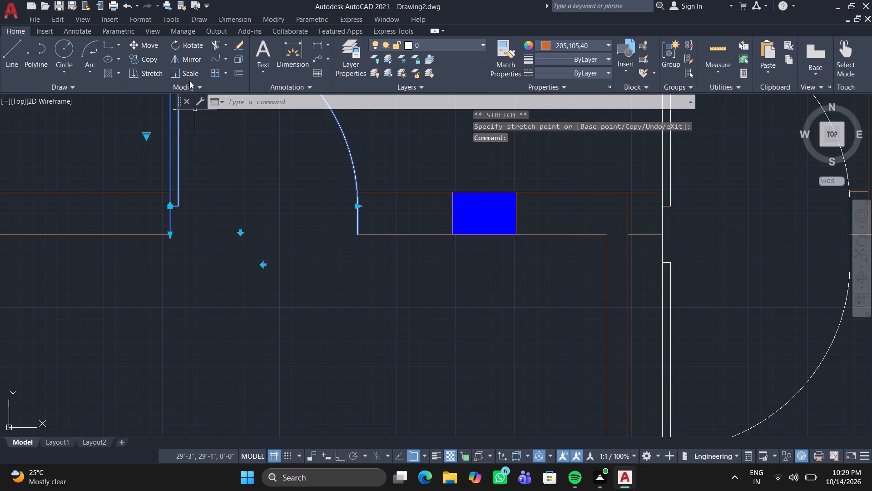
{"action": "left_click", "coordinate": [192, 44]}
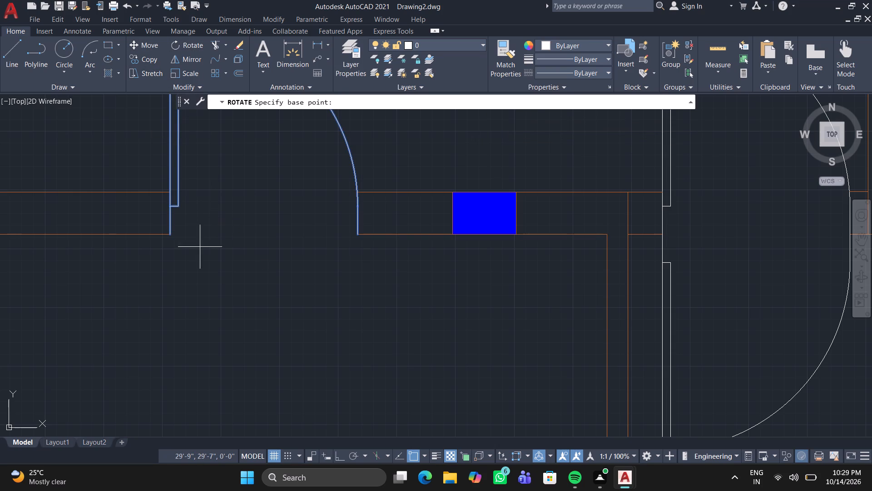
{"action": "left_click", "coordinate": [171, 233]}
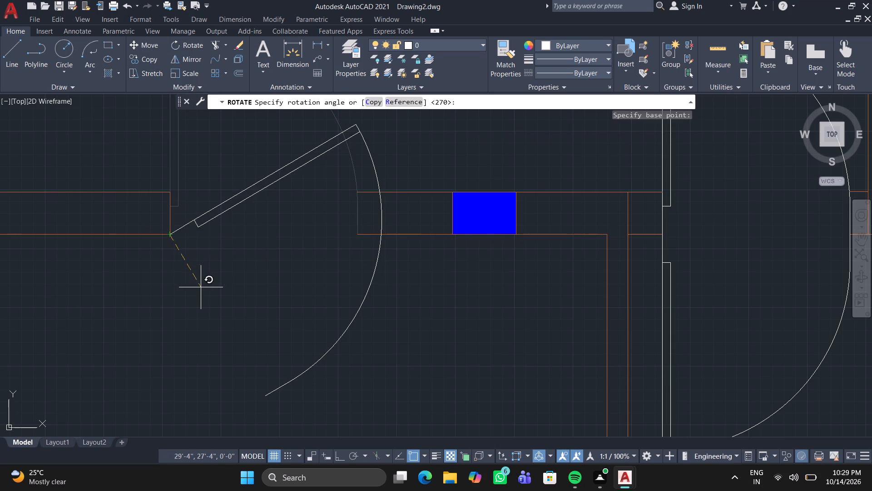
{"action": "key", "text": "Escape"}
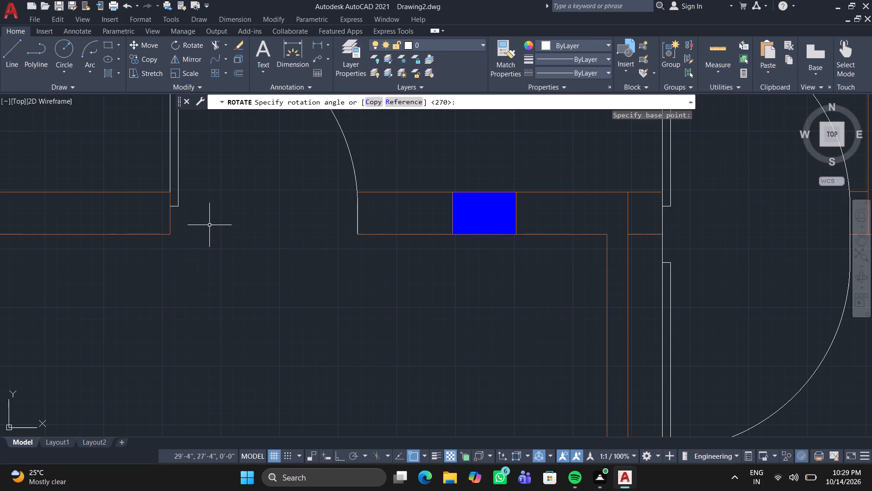
Mirror the door left of the blue column downward about the lower wall face, keeping the original.
{"action": "left_click", "coordinate": [179, 194]}
{"action": "left_click", "coordinate": [175, 61]}
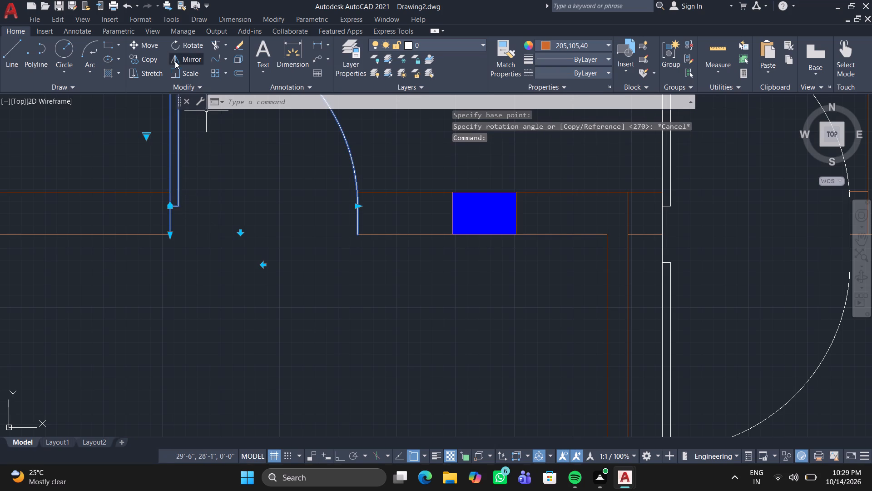
{"action": "left_click", "coordinate": [175, 236]}
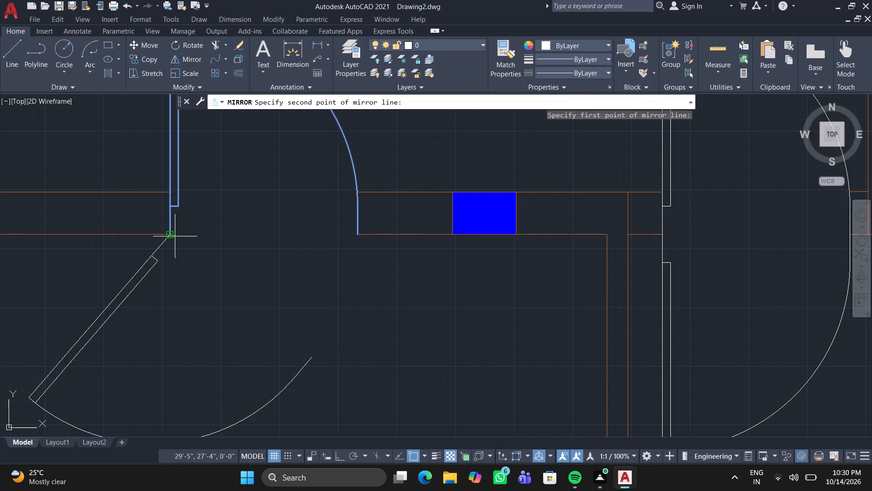
{"action": "left_click", "coordinate": [278, 232]}
{"action": "key", "text": "Return"}
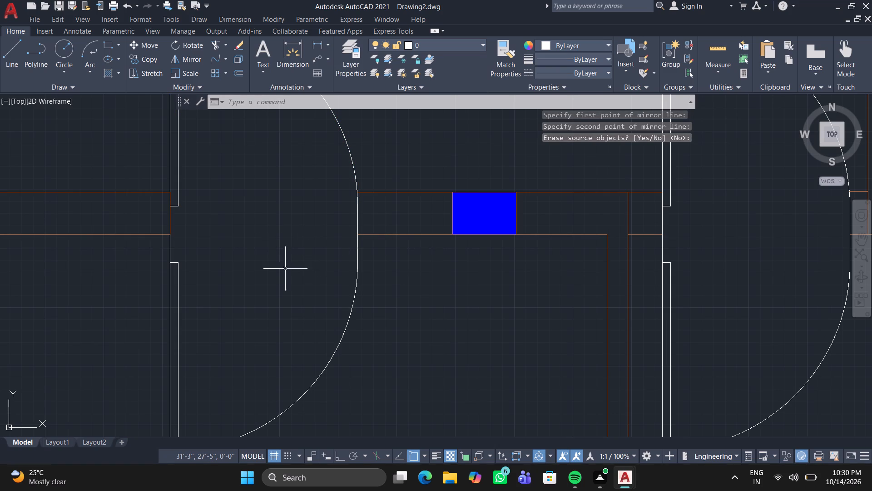
Flip the mirrored lower door horizontally so its leaf hangs from the right jamb.
{"action": "left_click", "coordinate": [176, 285]}
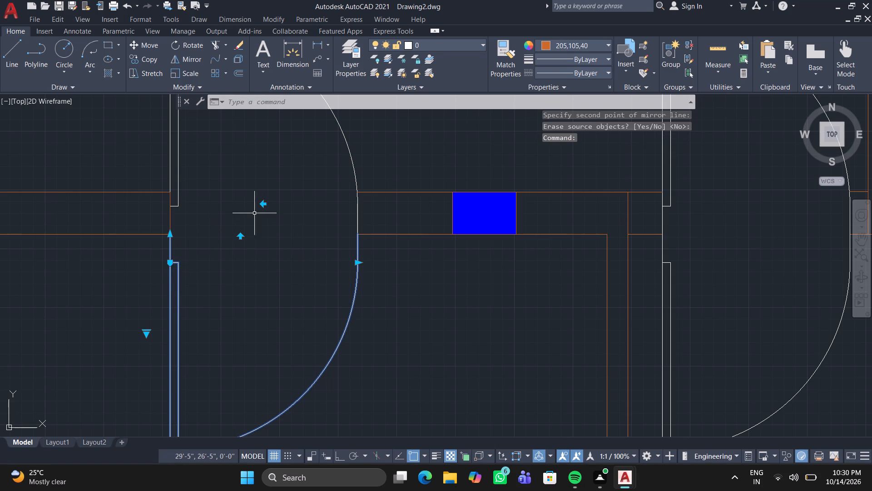
{"action": "left_click", "coordinate": [262, 203]}
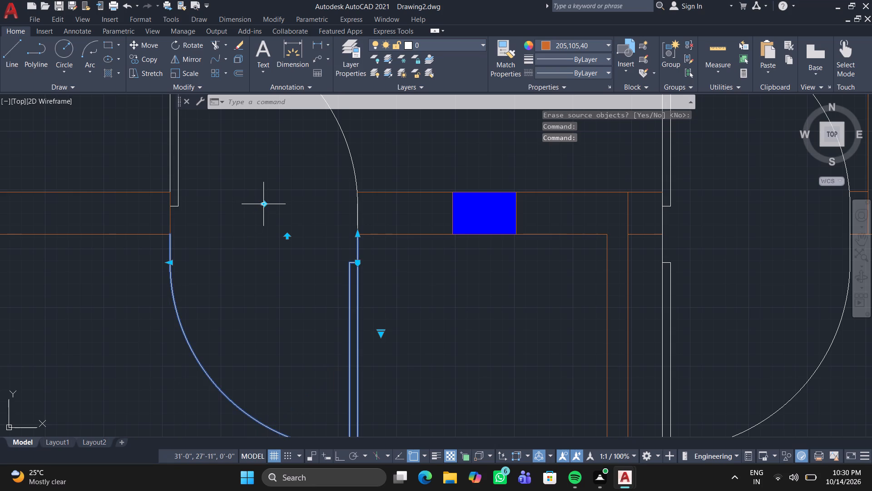
{"action": "key", "text": "Escape"}
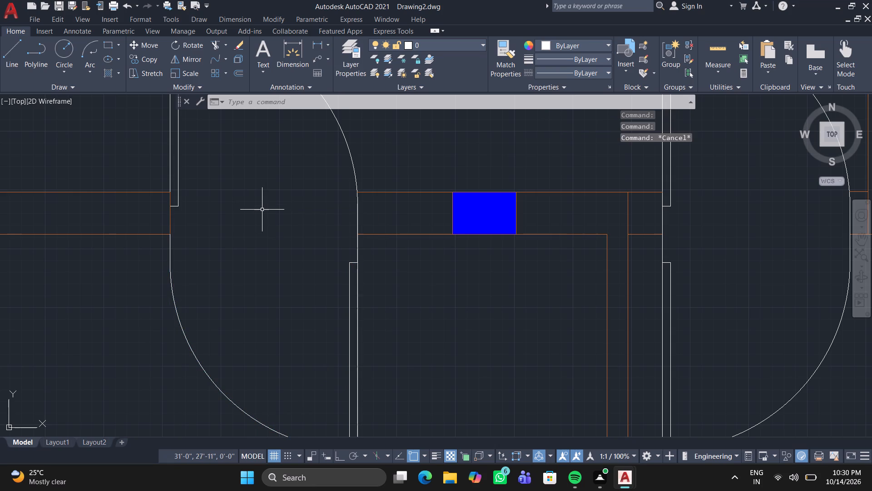
Rotate the spare door beside the vertical wall's opening 90° counterclockwise about the top of its leaf, with Ortho on.
{"action": "scroll", "coordinate": [262, 210], "scroll_direction": "down", "scroll_amount": 1}
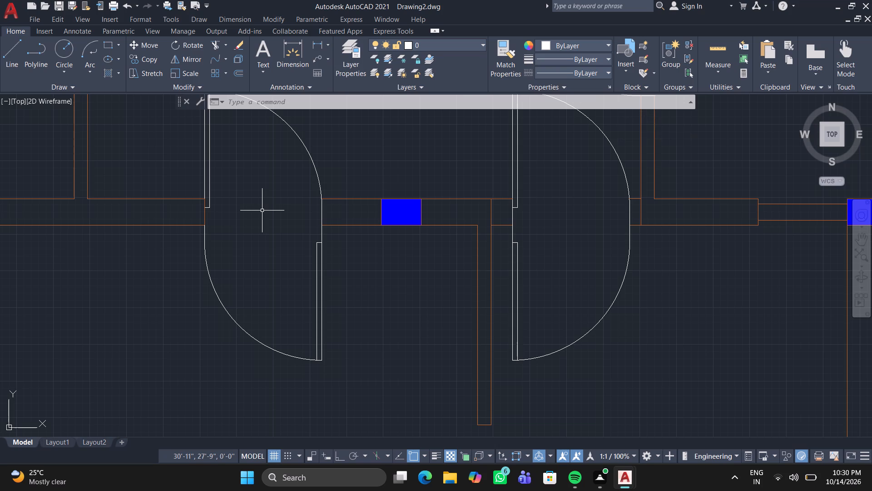
{"action": "scroll", "coordinate": [260, 215], "scroll_direction": "down", "scroll_amount": 1}
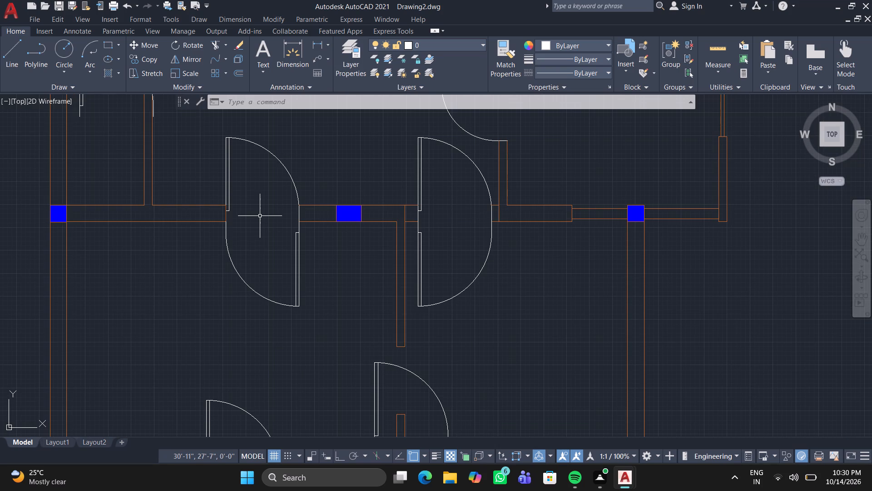
{"action": "middle_click_drag", "start_coordinate": [260, 216], "coordinate": [238, 171]}
{"action": "middle_click", "coordinate": [238, 170]}
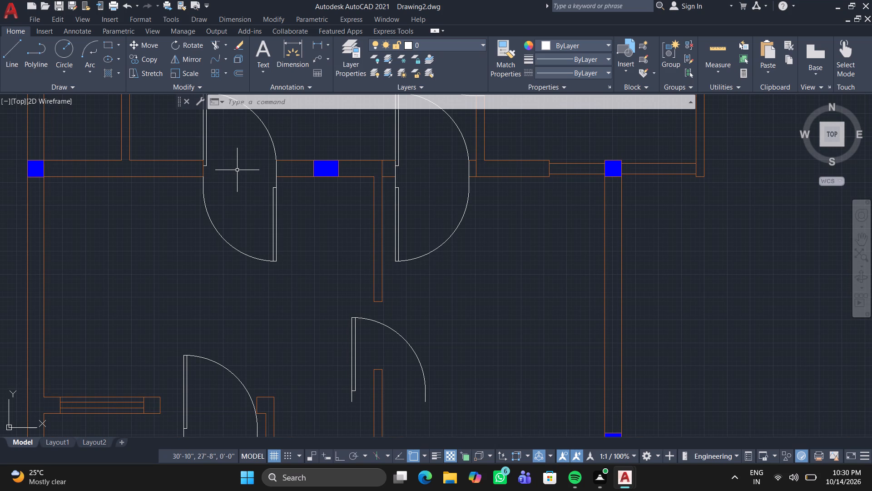
{"action": "middle_click_drag", "start_coordinate": [194, 252], "coordinate": [63, 157]}
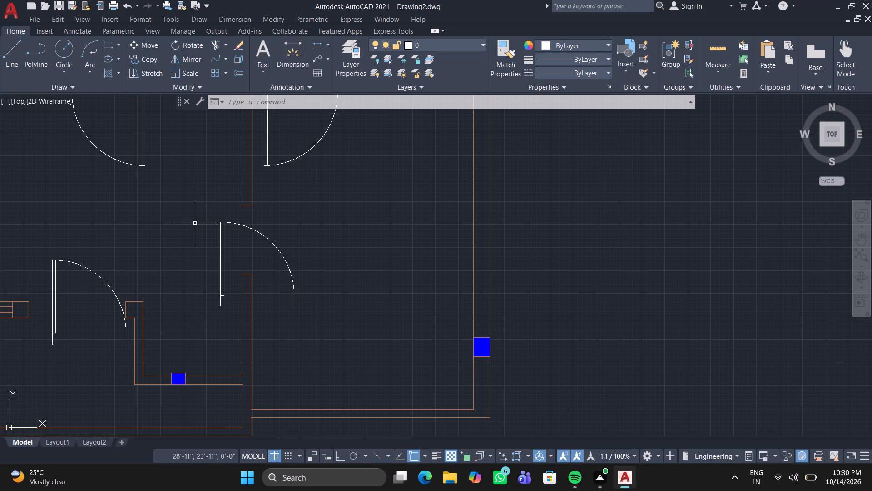
{"action": "left_click", "coordinate": [217, 228]}
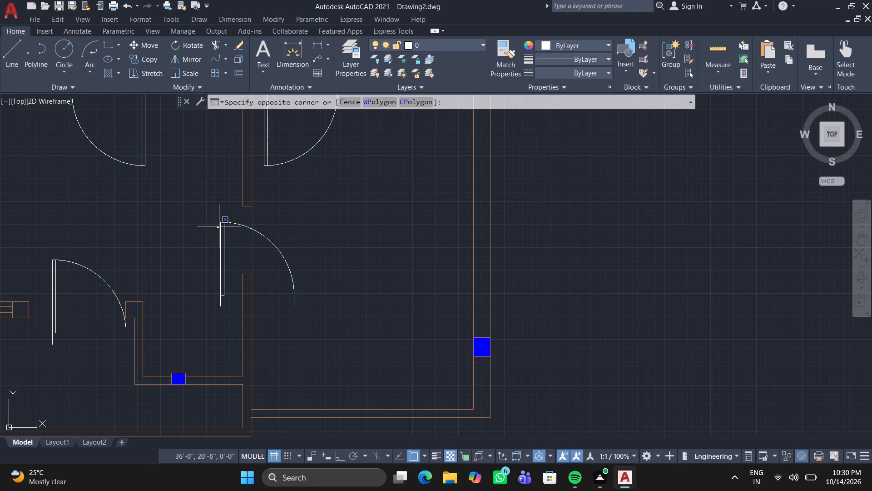
{"action": "left_click", "coordinate": [220, 232]}
{"action": "left_click", "coordinate": [220, 232]}
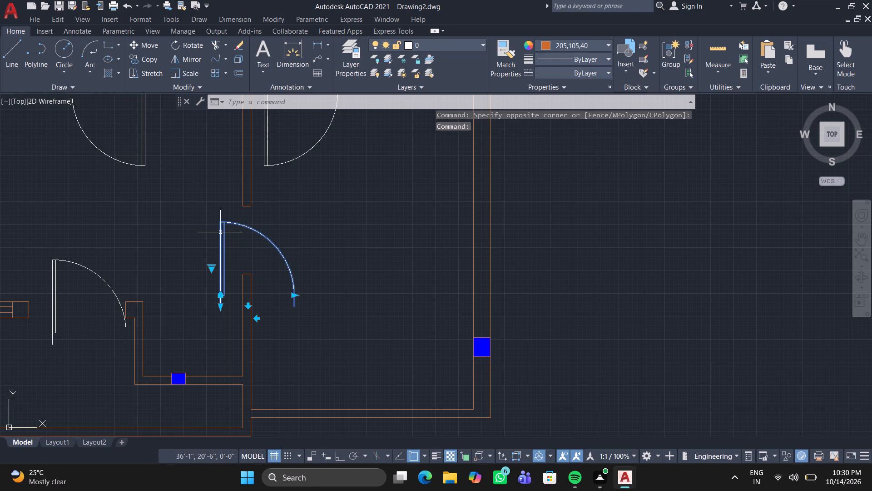
{"action": "left_click", "coordinate": [199, 43]}
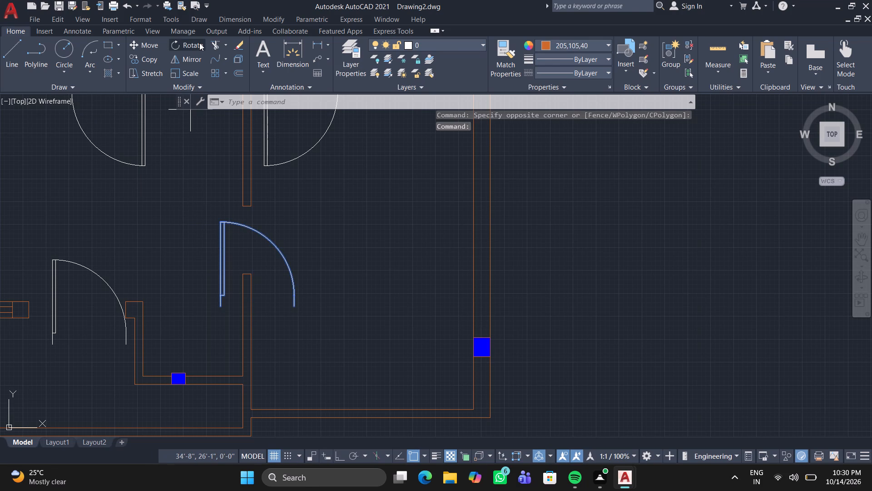
{"action": "left_click", "coordinate": [339, 458]}
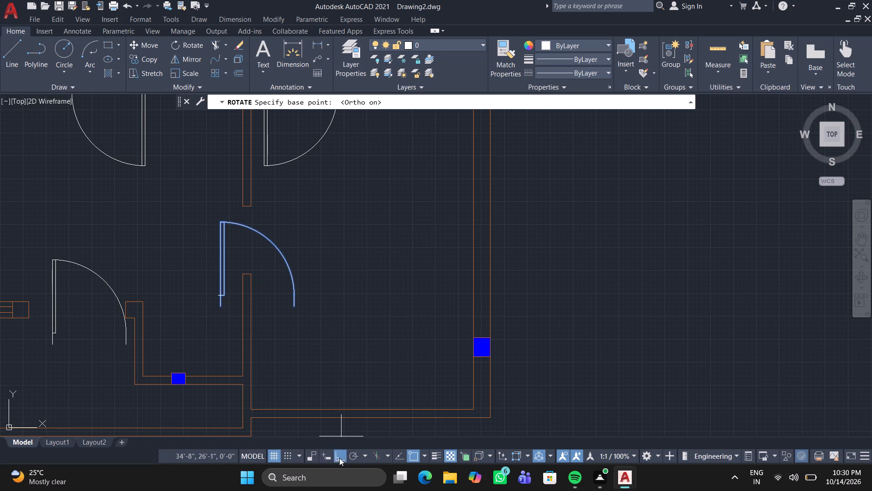
{"action": "left_click", "coordinate": [224, 221]}
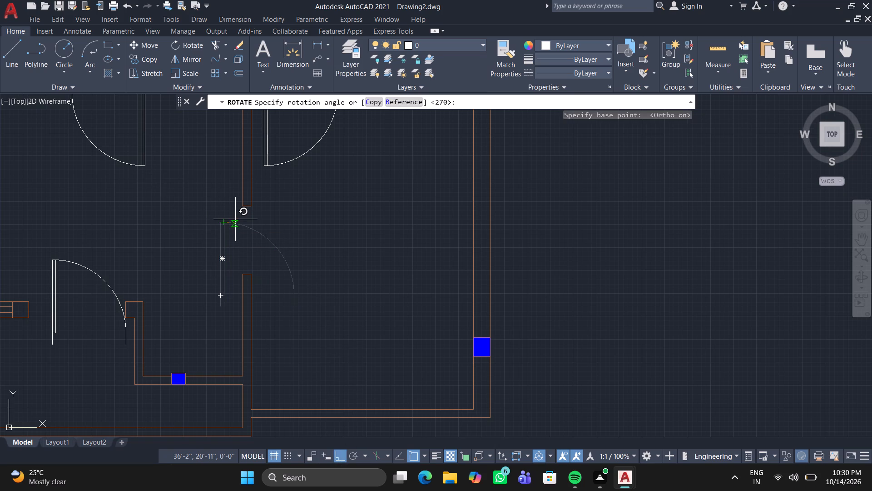
{"action": "double_click", "coordinate": [195, 171]}
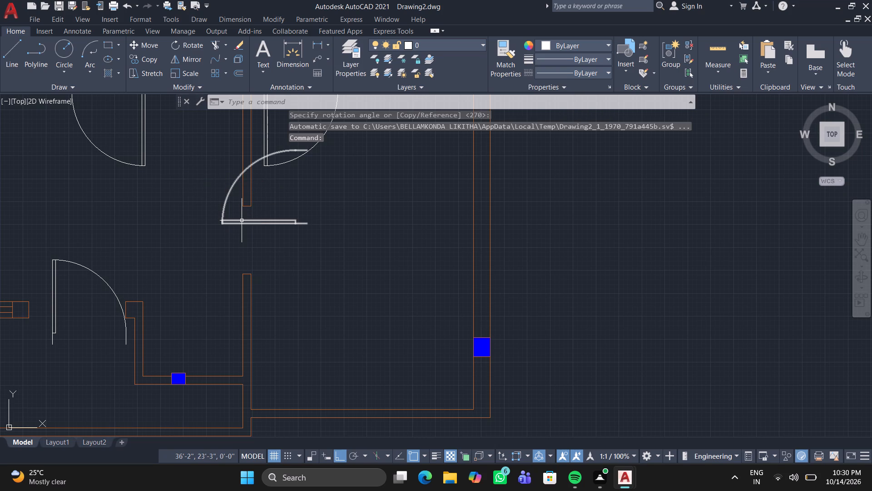
Move the rotated door by its hinge-side end onto the right-hand corner of the lower wall end at the vertical wall's opening, with Ortho off.
{"action": "left_click", "coordinate": [242, 222]}
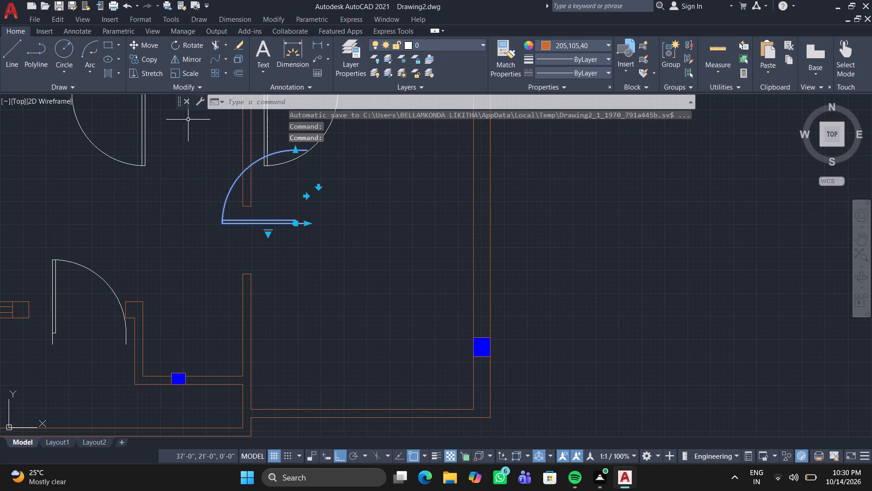
{"action": "left_click", "coordinate": [131, 44]}
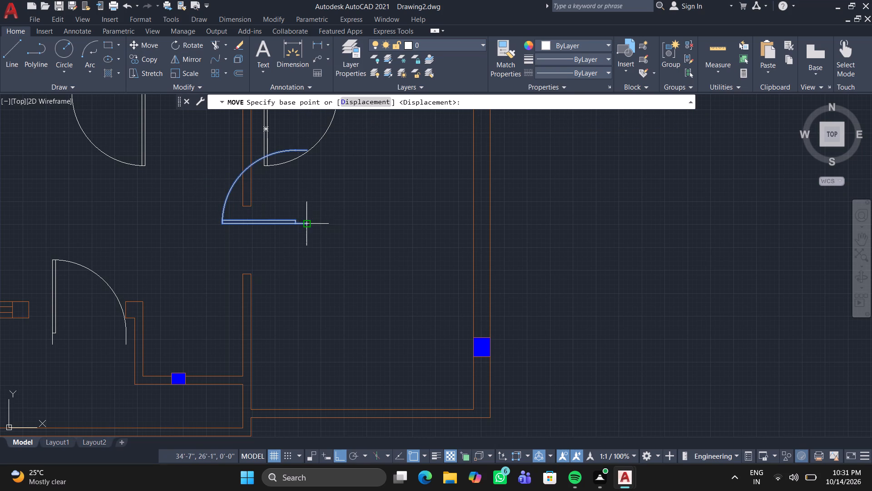
{"action": "left_click", "coordinate": [309, 221]}
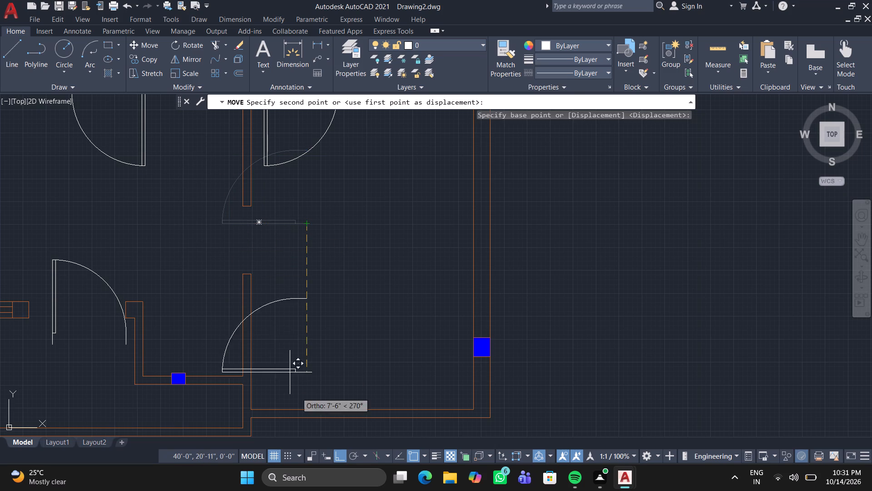
{"action": "left_click", "coordinate": [342, 459]}
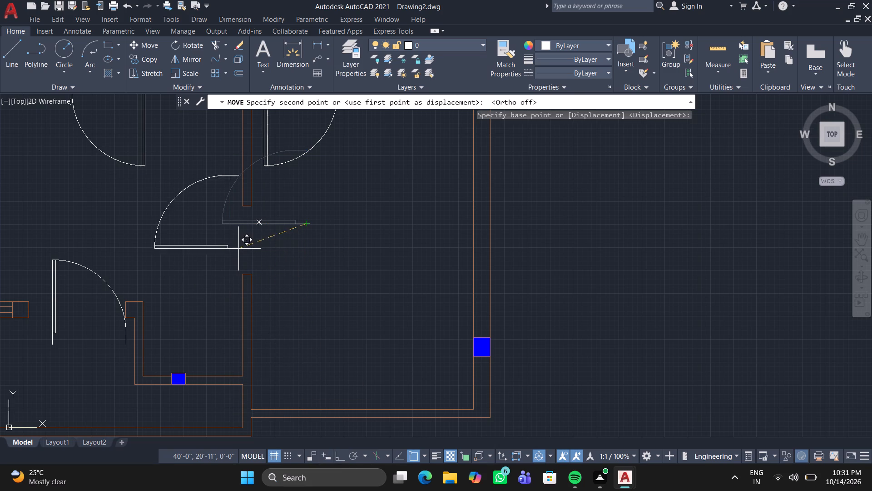
{"action": "scroll", "coordinate": [251, 281], "scroll_direction": "up", "scroll_amount": 2}
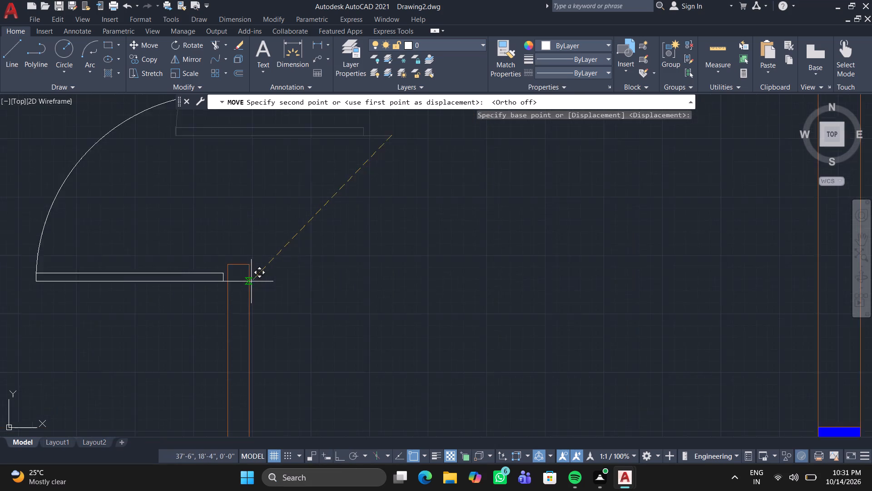
{"action": "scroll", "coordinate": [251, 281], "scroll_direction": "up", "scroll_amount": 1}
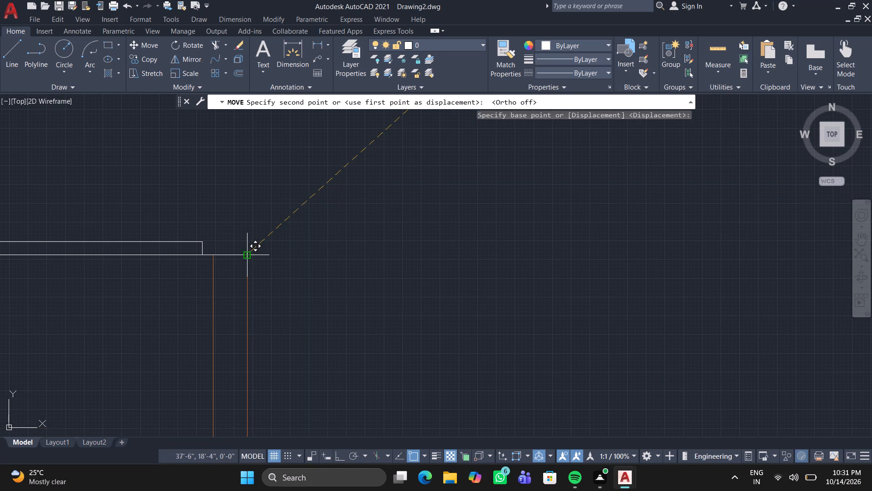
{"action": "left_click", "coordinate": [248, 253]}
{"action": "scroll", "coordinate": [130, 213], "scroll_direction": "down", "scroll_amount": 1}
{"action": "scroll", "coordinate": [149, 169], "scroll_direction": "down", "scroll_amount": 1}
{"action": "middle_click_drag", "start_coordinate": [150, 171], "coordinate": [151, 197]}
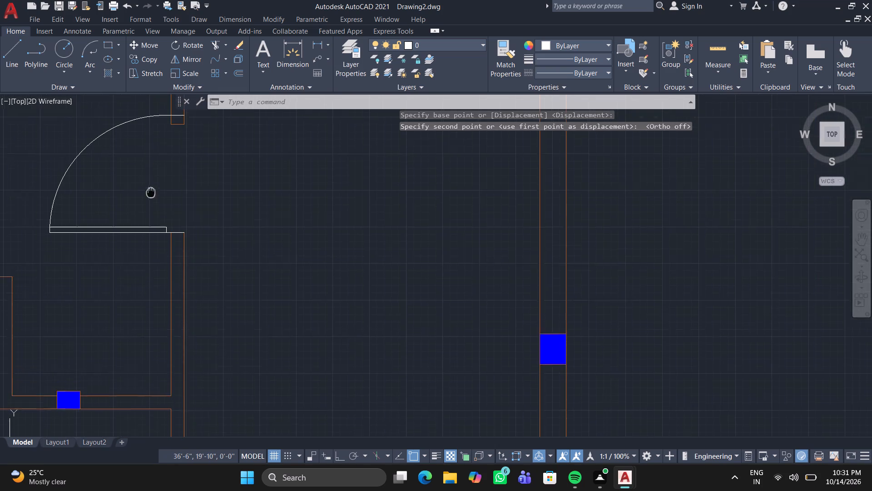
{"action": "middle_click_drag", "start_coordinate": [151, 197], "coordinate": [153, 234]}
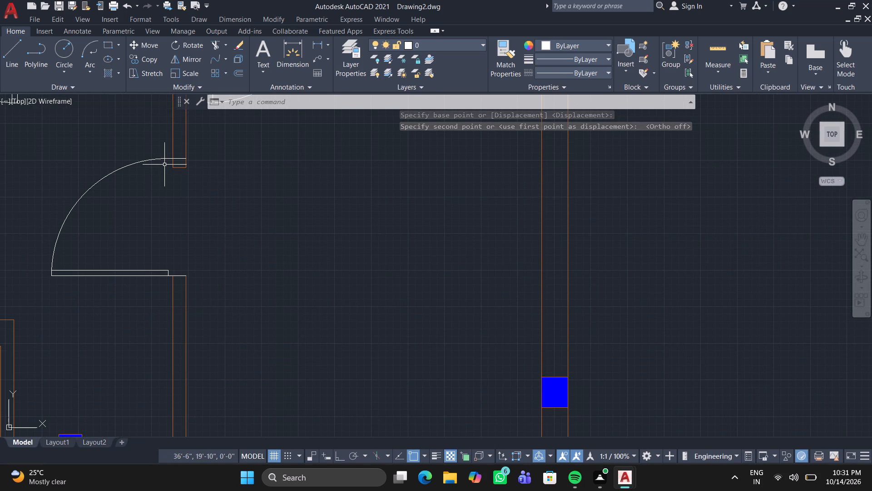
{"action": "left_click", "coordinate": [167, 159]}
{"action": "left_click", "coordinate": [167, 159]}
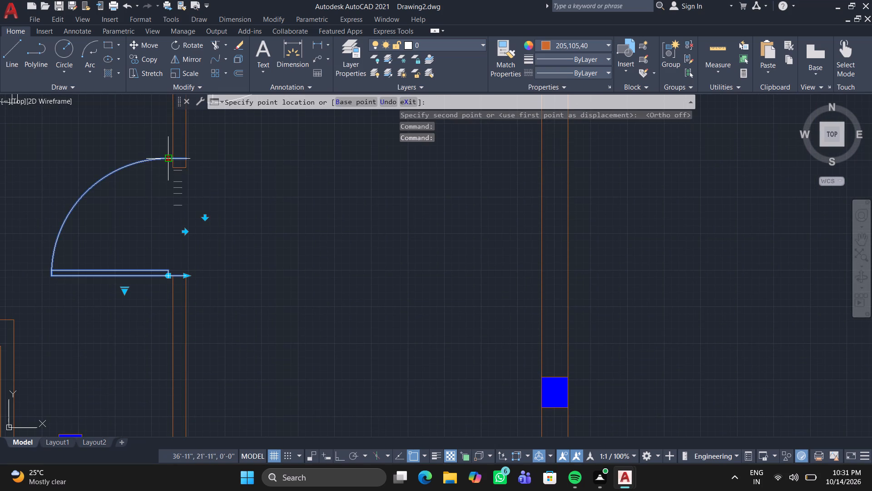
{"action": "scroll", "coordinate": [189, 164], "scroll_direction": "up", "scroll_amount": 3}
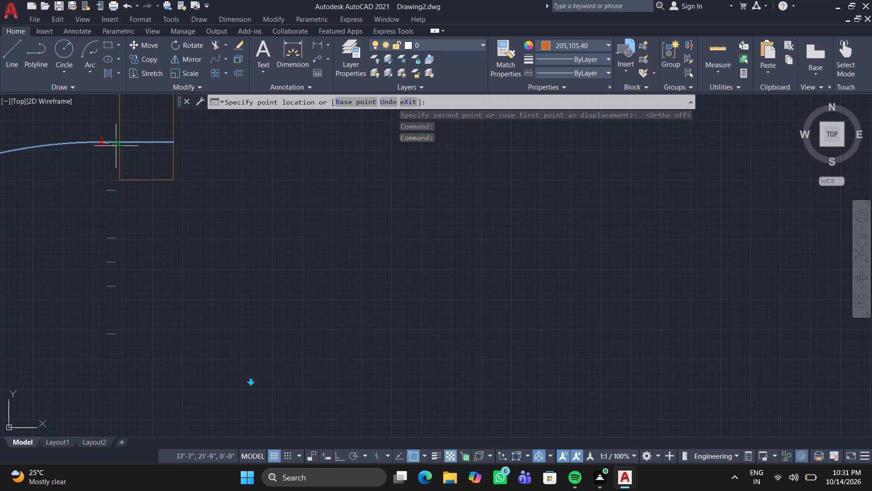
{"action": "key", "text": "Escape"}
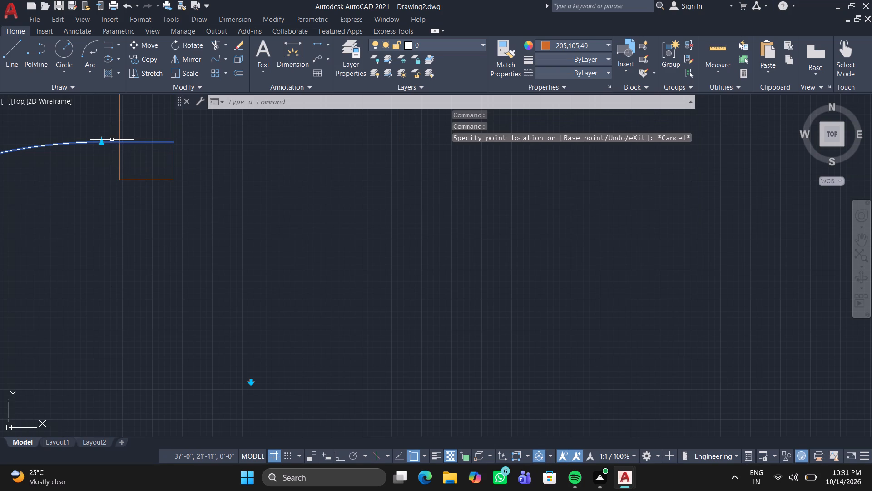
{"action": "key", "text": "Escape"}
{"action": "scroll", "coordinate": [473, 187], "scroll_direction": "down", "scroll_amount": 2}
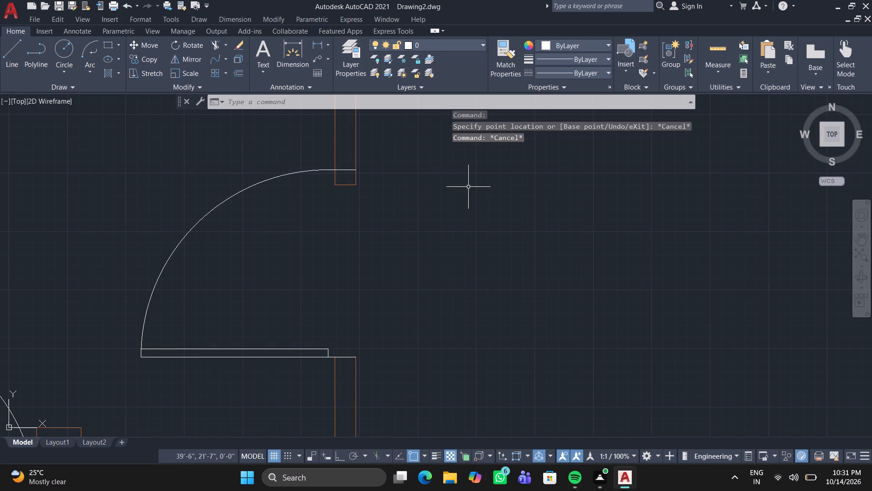
Resize the door in the vertical wall's opening so its swing ends just below the upper wall end.
{"action": "left_click", "coordinate": [350, 170]}
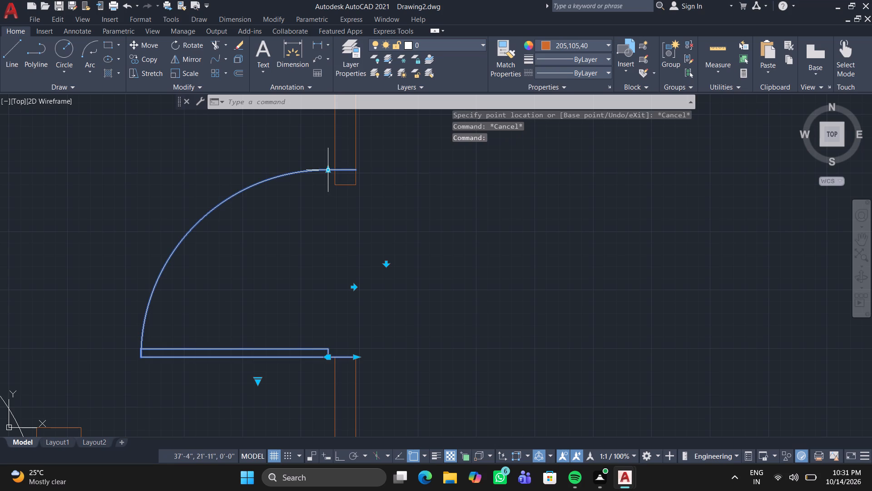
{"action": "left_click", "coordinate": [330, 170]}
{"action": "scroll", "coordinate": [356, 186], "scroll_direction": "up", "scroll_amount": 2}
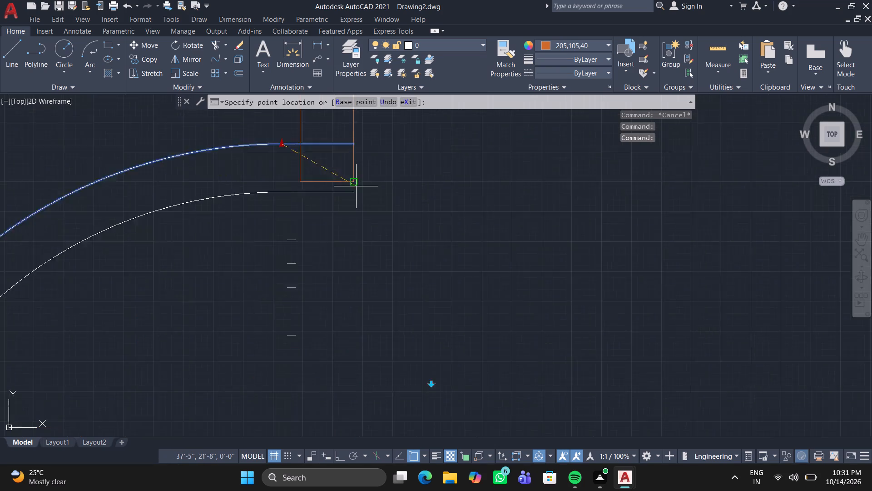
{"action": "scroll", "coordinate": [356, 186], "scroll_direction": "up", "scroll_amount": 1}
{"action": "left_click", "coordinate": [356, 187]}
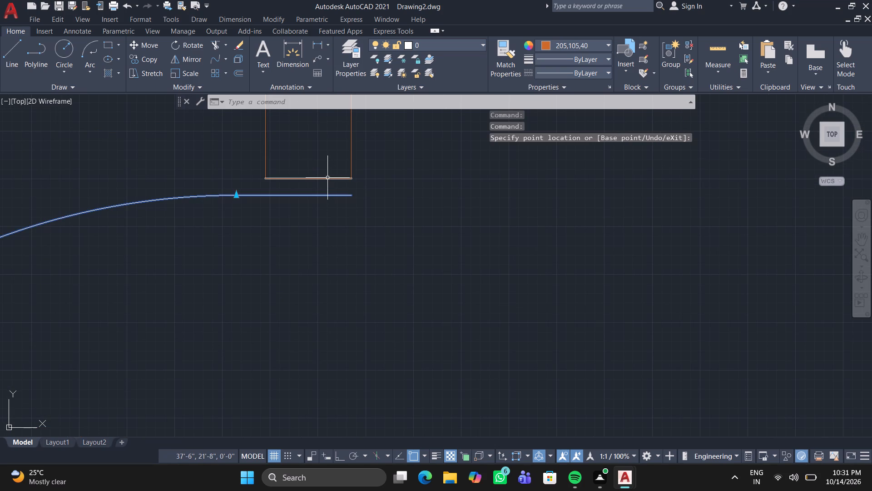
Delete the short line closing the upper wall end above the door in the vertical wall.
{"action": "left_click", "coordinate": [327, 178]}
{"action": "key", "text": "Delete"}
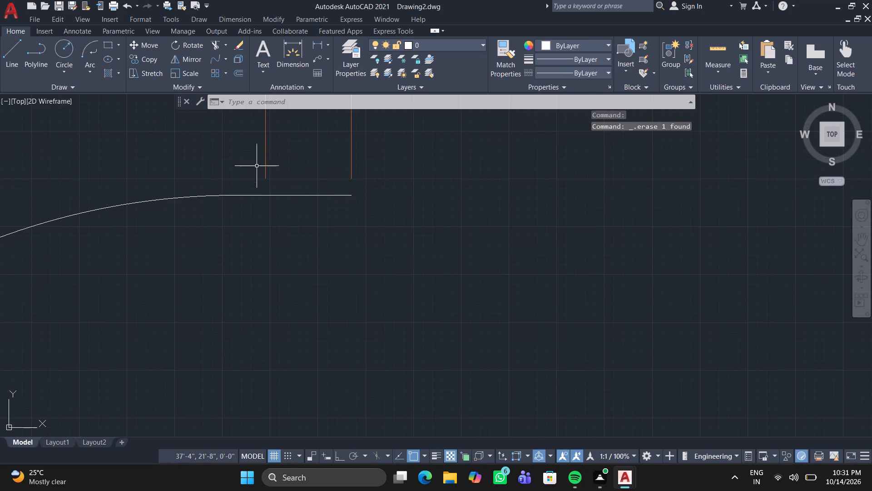
Stretch the open lower ends of both upper wall faces down to the door's upper jamb line.
{"action": "left_click", "coordinate": [266, 152]}
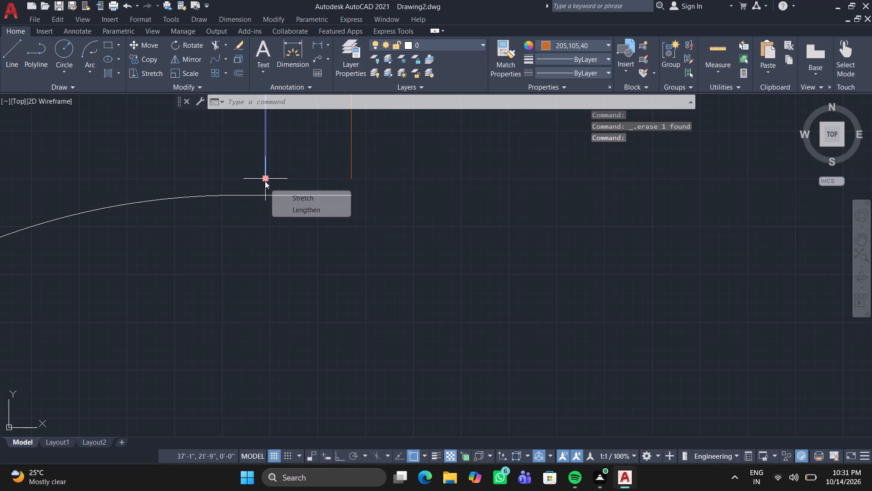
{"action": "left_click", "coordinate": [265, 181]}
{"action": "left_click", "coordinate": [263, 195]}
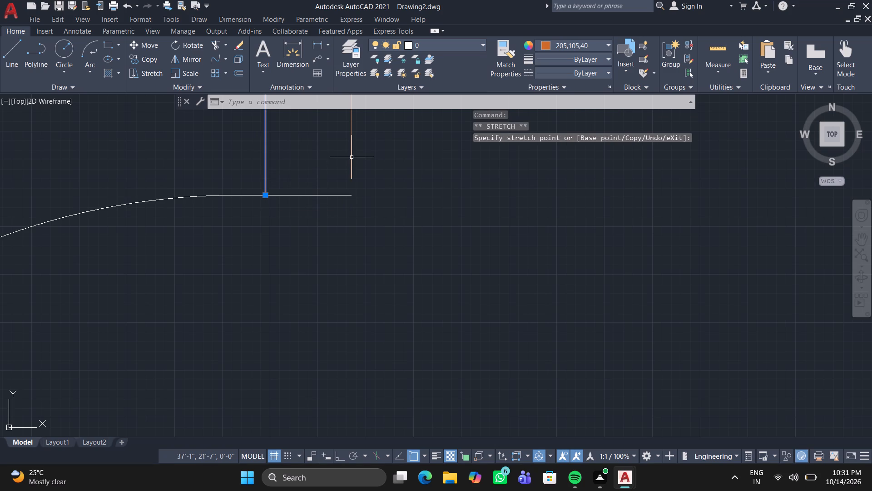
{"action": "left_click", "coordinate": [352, 157]}
{"action": "left_click", "coordinate": [352, 178]}
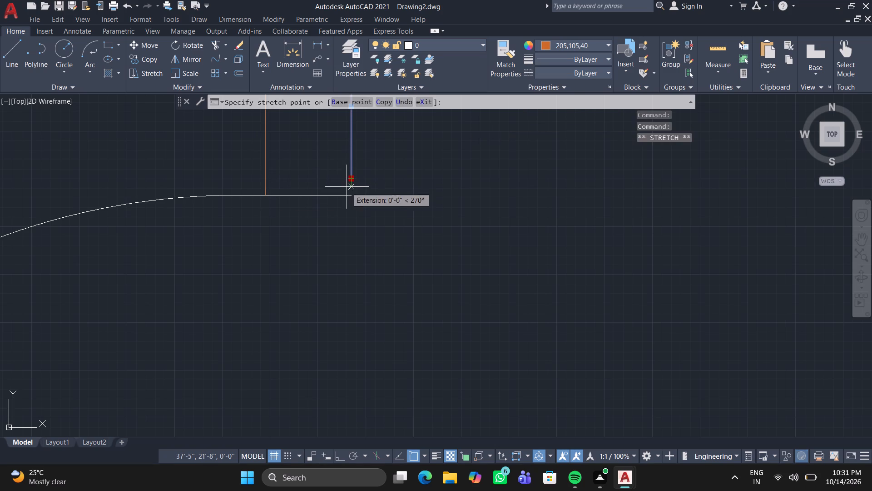
{"action": "double_click", "coordinate": [347, 195]}
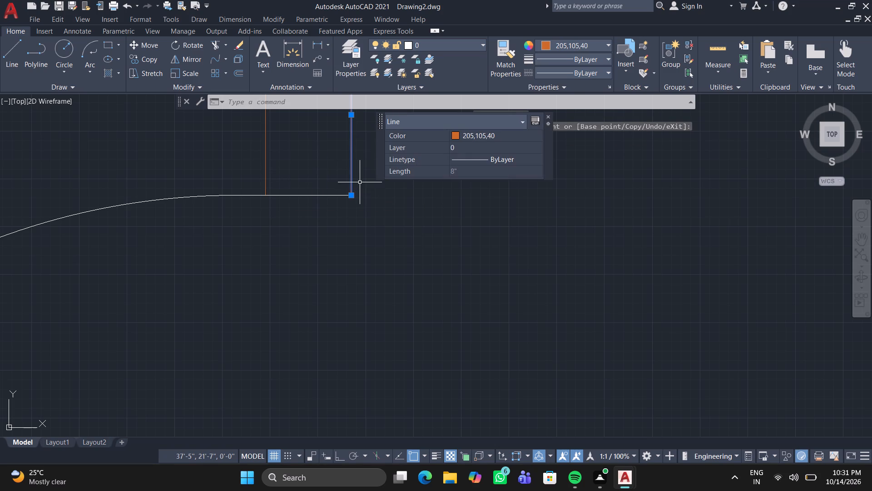
{"action": "key", "text": "Escape"}
Flip the spare door beside the lower-left window wall both vertically and horizontally, so it opens downward with its leaf beside the wall corner.
{"action": "scroll", "coordinate": [375, 175], "scroll_direction": "down", "scroll_amount": 5}
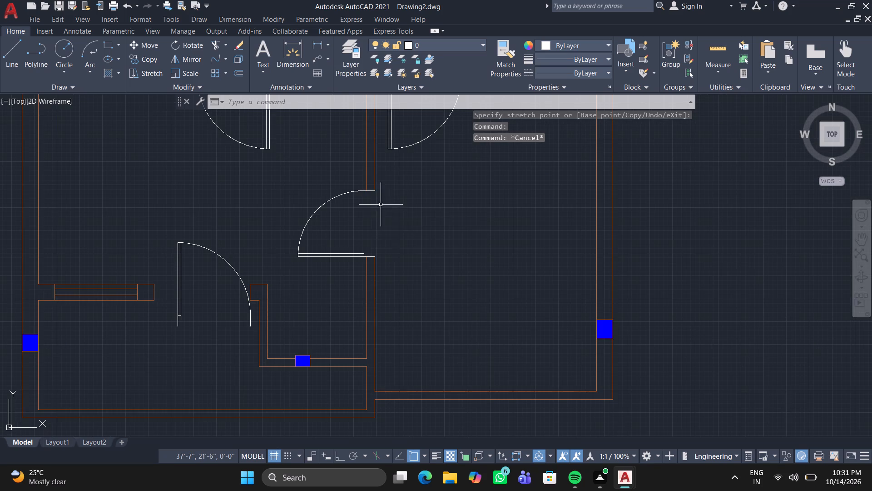
{"action": "middle_click_drag", "start_coordinate": [397, 238], "coordinate": [396, 118]}
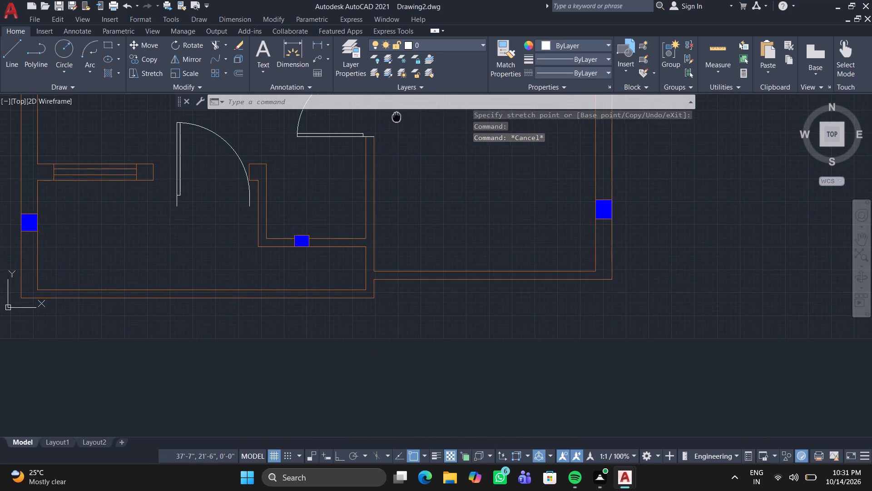
{"action": "scroll", "coordinate": [388, 108], "scroll_direction": "down", "scroll_amount": 1}
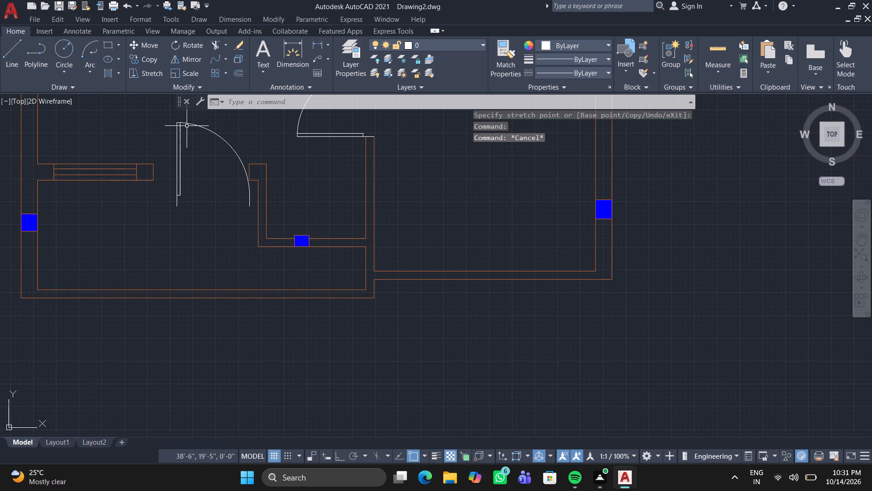
{"action": "double_click", "coordinate": [181, 129]}
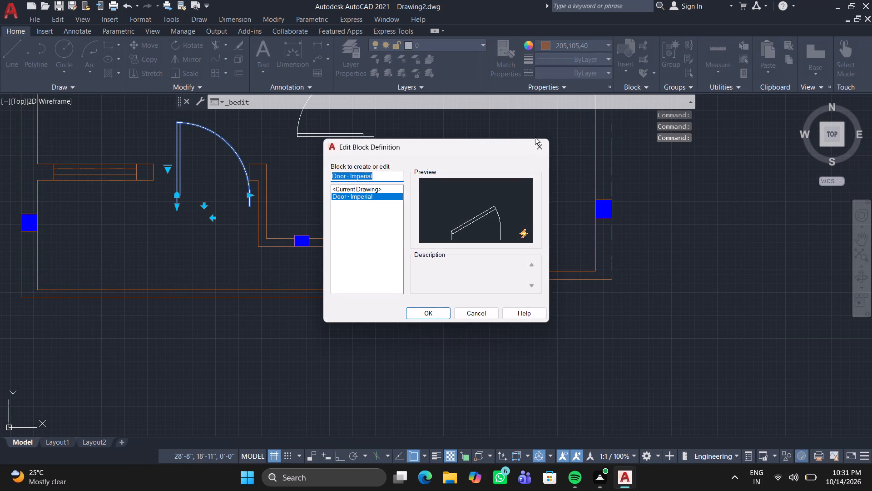
{"action": "left_click", "coordinate": [538, 143]}
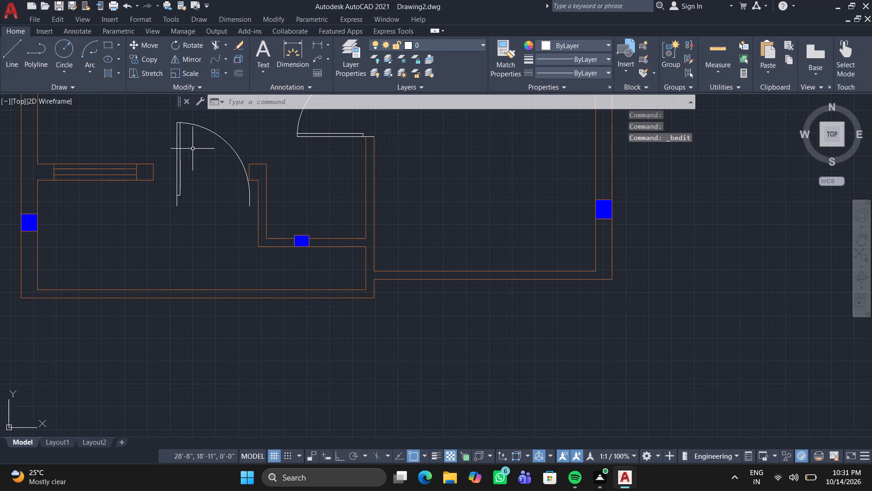
{"action": "left_click", "coordinate": [179, 149]}
{"action": "left_click", "coordinate": [204, 206]}
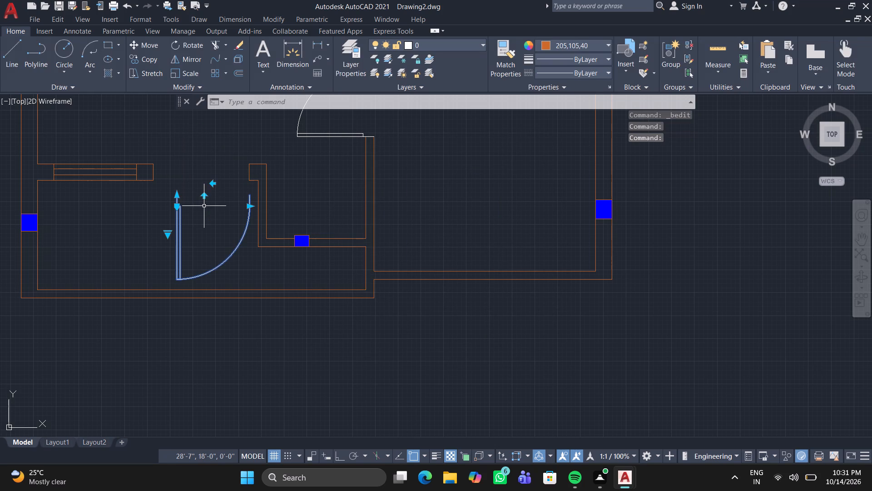
{"action": "left_click", "coordinate": [214, 183]}
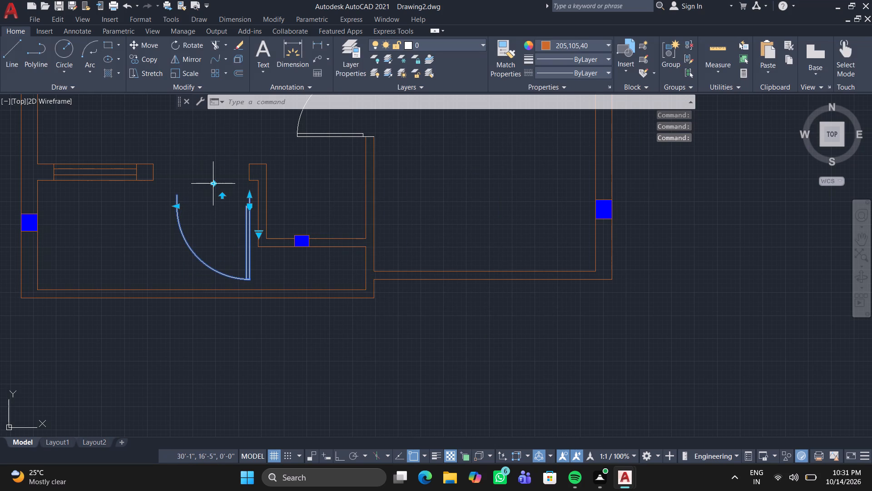
Move the flipped door by its hinge-side end to the upper left corner of the wall on the opening's right side.
{"action": "left_click", "coordinate": [150, 45]}
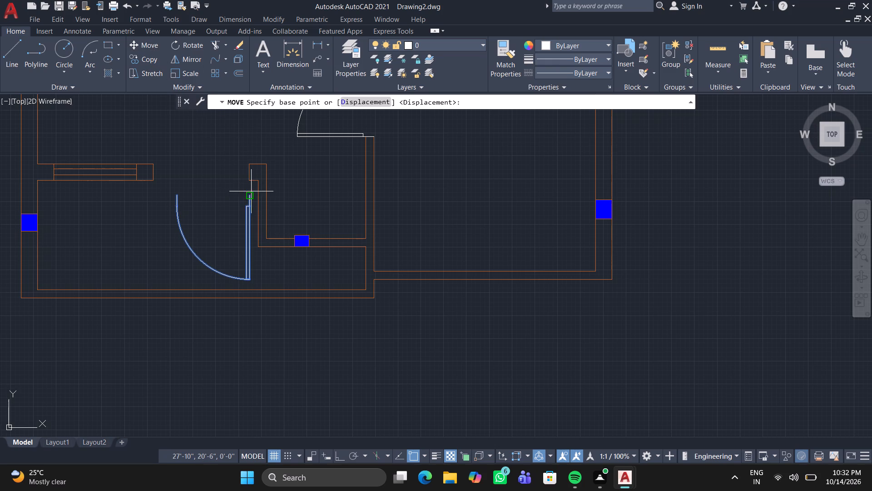
{"action": "left_click", "coordinate": [251, 193]}
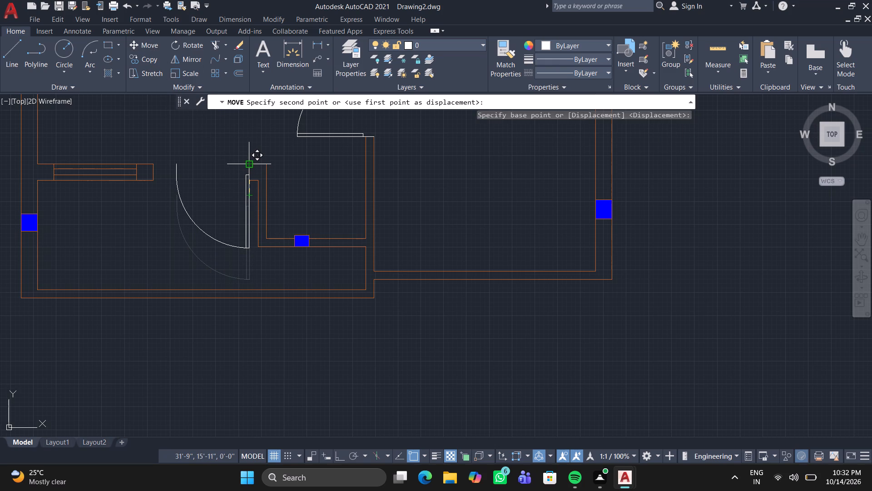
{"action": "scroll", "coordinate": [246, 161], "scroll_direction": "up", "scroll_amount": 1}
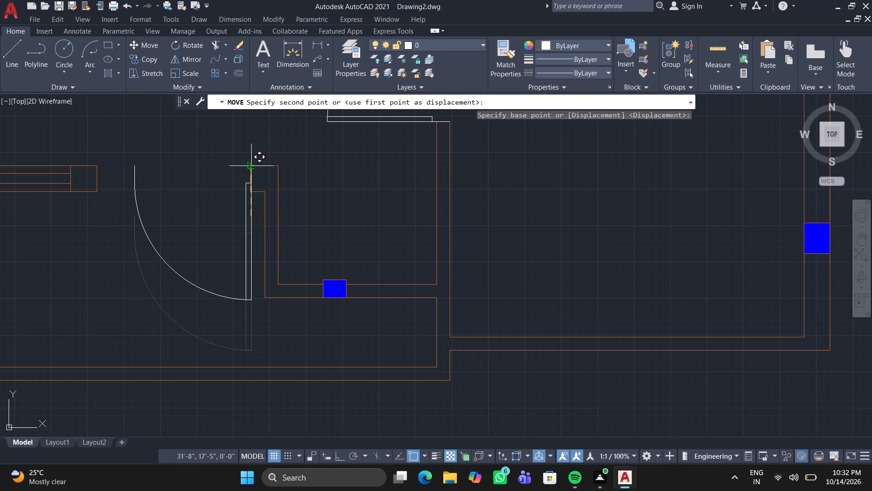
{"action": "left_click", "coordinate": [253, 164]}
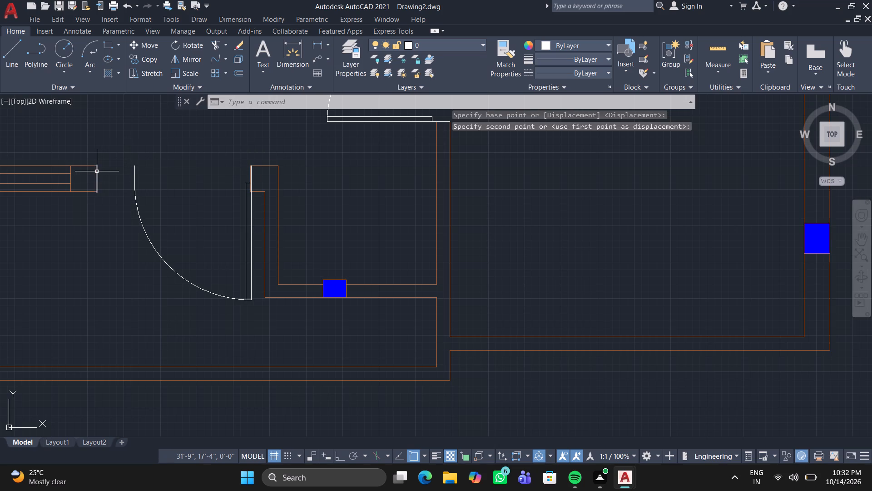
Delete the short line closing the window wall's end on the left side of the door opening.
{"action": "left_click", "coordinate": [97, 171]}
{"action": "key", "text": "Delete"}
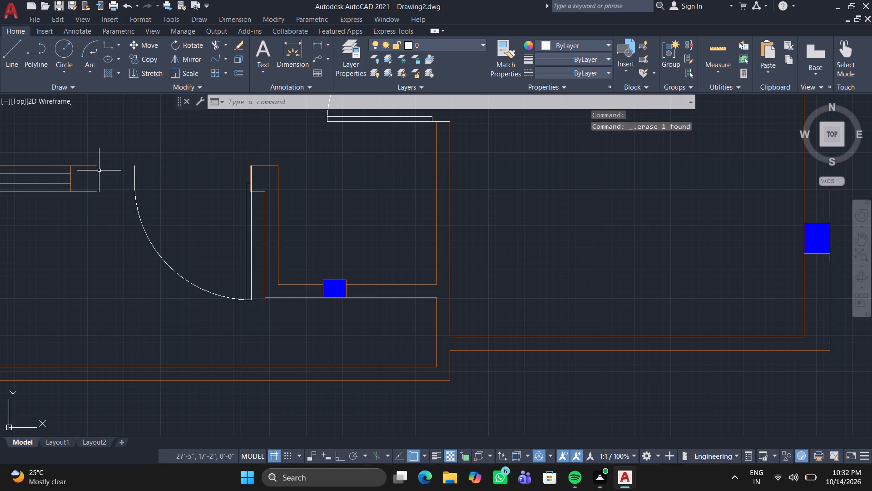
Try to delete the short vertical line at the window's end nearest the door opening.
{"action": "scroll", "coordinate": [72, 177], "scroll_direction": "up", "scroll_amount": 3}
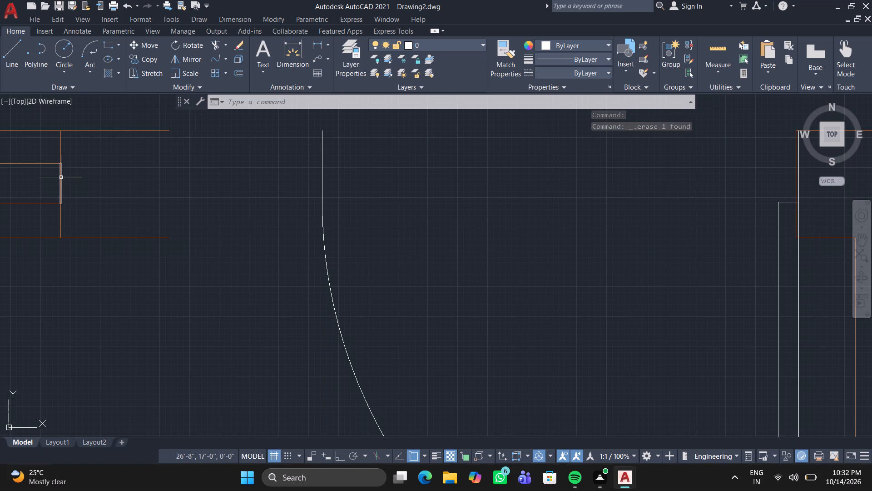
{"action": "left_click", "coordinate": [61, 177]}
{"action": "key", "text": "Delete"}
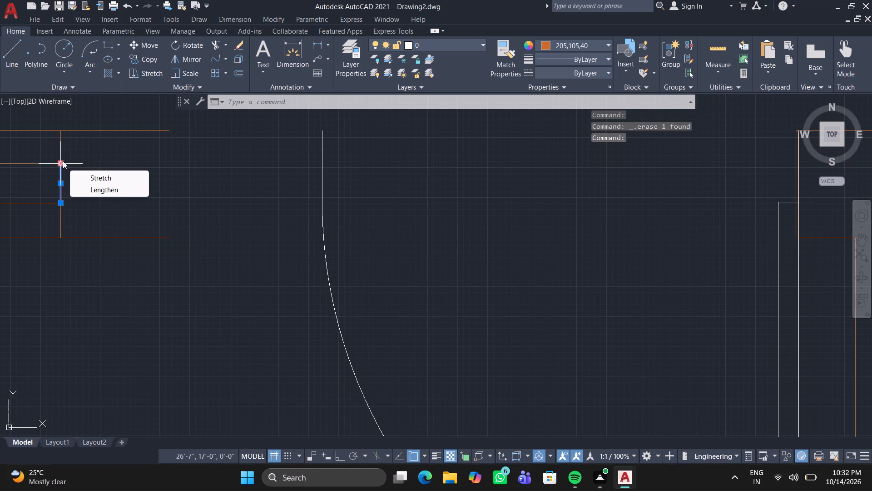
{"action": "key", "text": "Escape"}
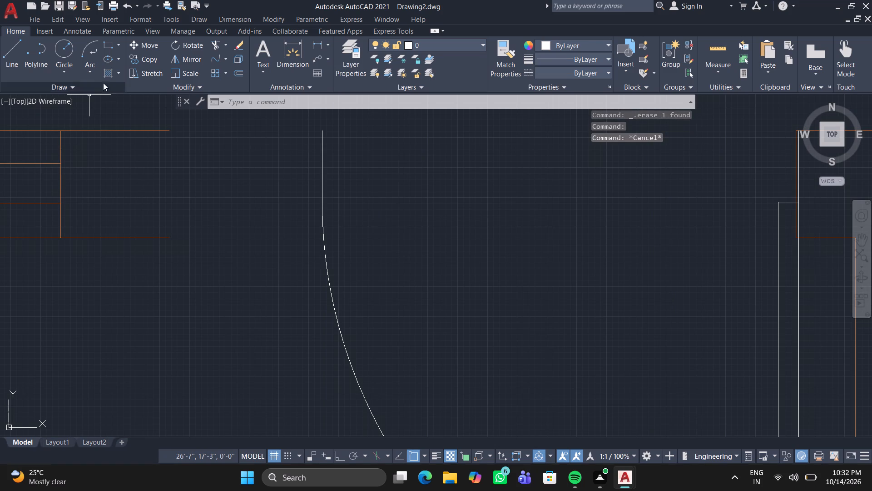
Trim away all segments of the short vertical line at the window's end nearest the door opening.
{"action": "left_click", "coordinate": [214, 42]}
{"action": "left_click_drag", "start_coordinate": [46, 146], "coordinate": [57, 147]}
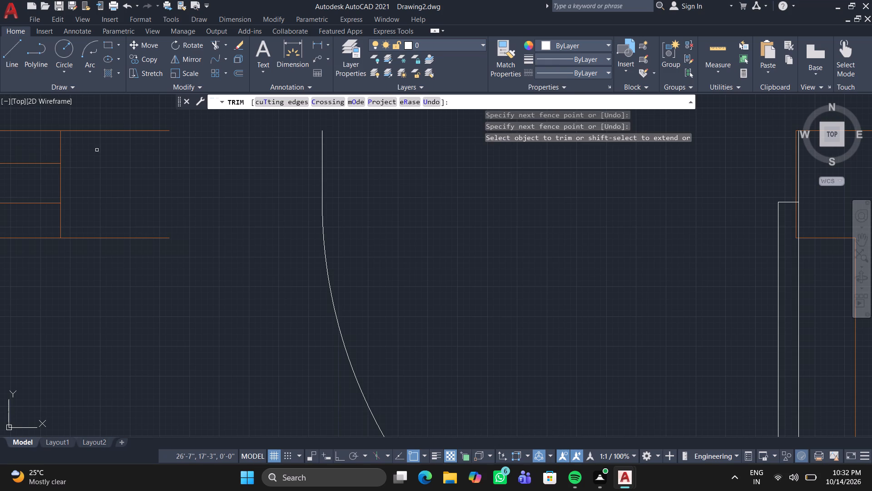
{"action": "left_click_drag", "start_coordinate": [37, 147], "coordinate": [137, 150]}
{"action": "left_click_drag", "start_coordinate": [37, 181], "coordinate": [144, 190]}
{"action": "left_click", "coordinate": [56, 217]}
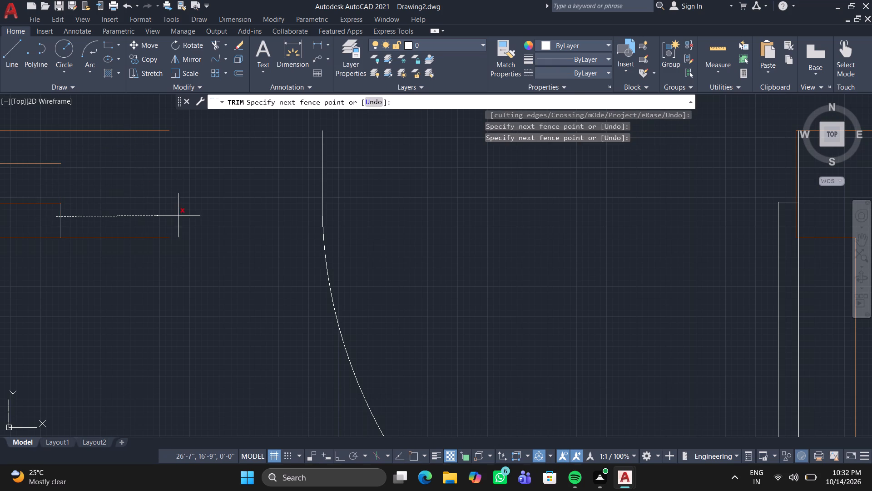
{"action": "left_click", "coordinate": [178, 215]}
{"action": "key", "text": "Escape"}
Draw a vertical line joining the ends of the window wall's two outer lines beside the door opening.
{"action": "left_click", "coordinate": [13, 45]}
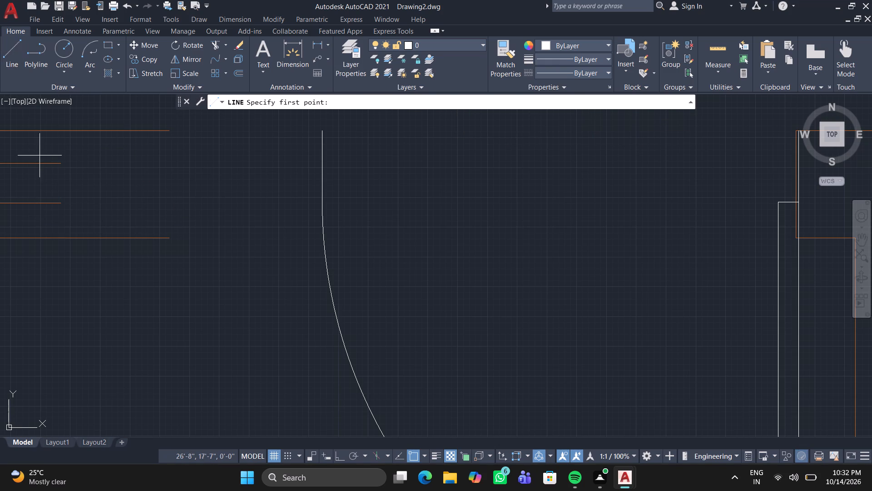
{"action": "left_click", "coordinate": [169, 136]}
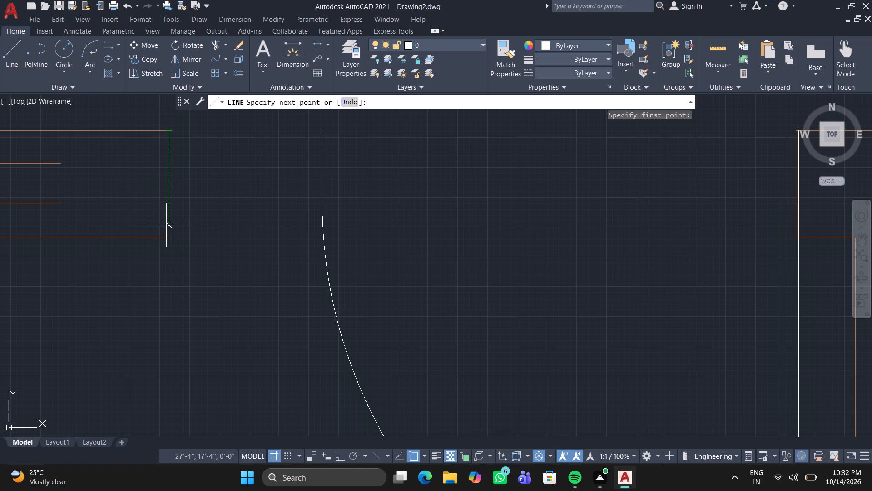
{"action": "left_click", "coordinate": [171, 239]}
{"action": "key", "text": "Escape"}
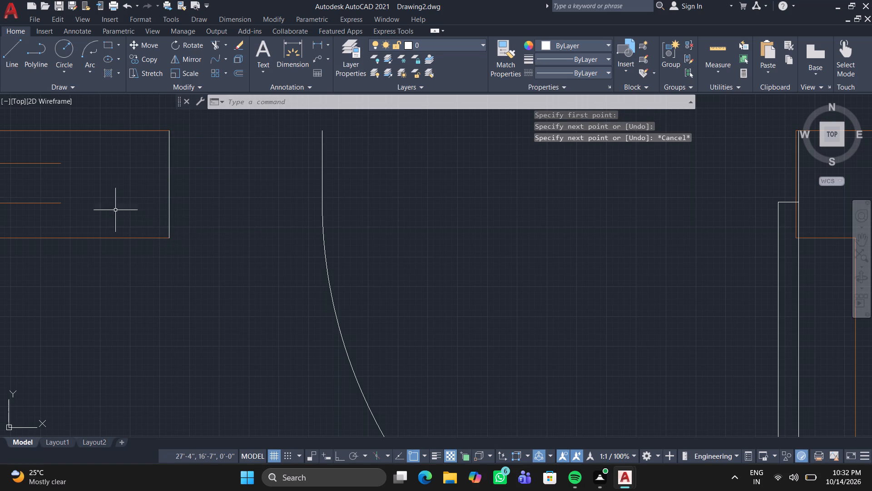
Stretch both inner window lines to meet the new vertical line.
{"action": "scroll", "coordinate": [99, 195], "scroll_direction": "down", "scroll_amount": 1}
{"action": "middle_click_drag", "start_coordinate": [99, 195], "coordinate": [240, 197]}
{"action": "left_click", "coordinate": [197, 176]}
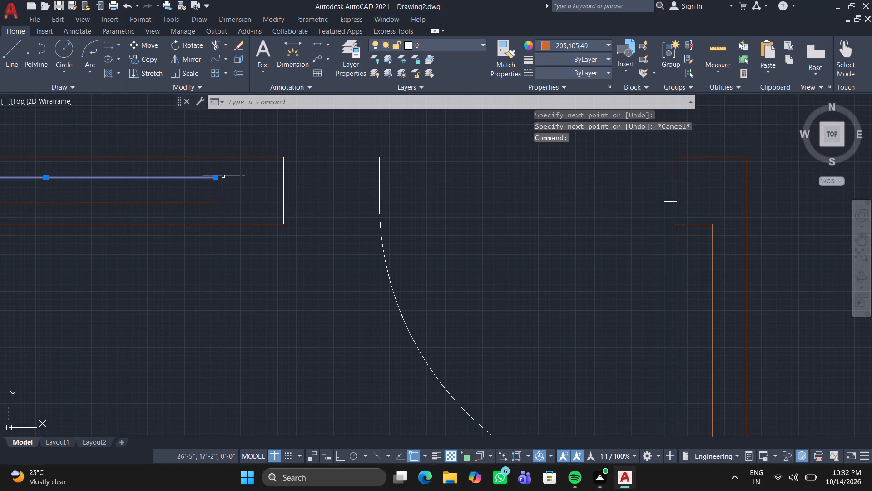
{"action": "left_click", "coordinate": [217, 177]}
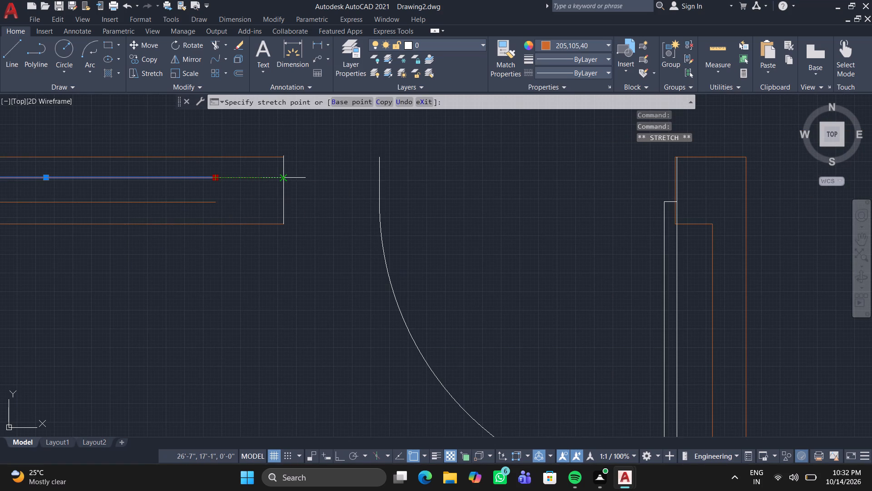
{"action": "left_click", "coordinate": [282, 180]}
{"action": "left_click", "coordinate": [205, 202]}
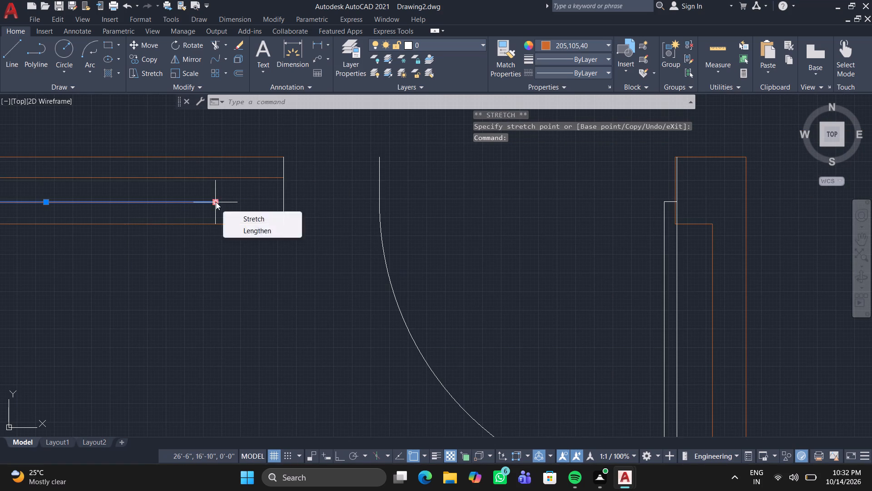
{"action": "left_click", "coordinate": [216, 202]}
{"action": "left_click", "coordinate": [283, 206]}
{"action": "key", "text": "Escape"}
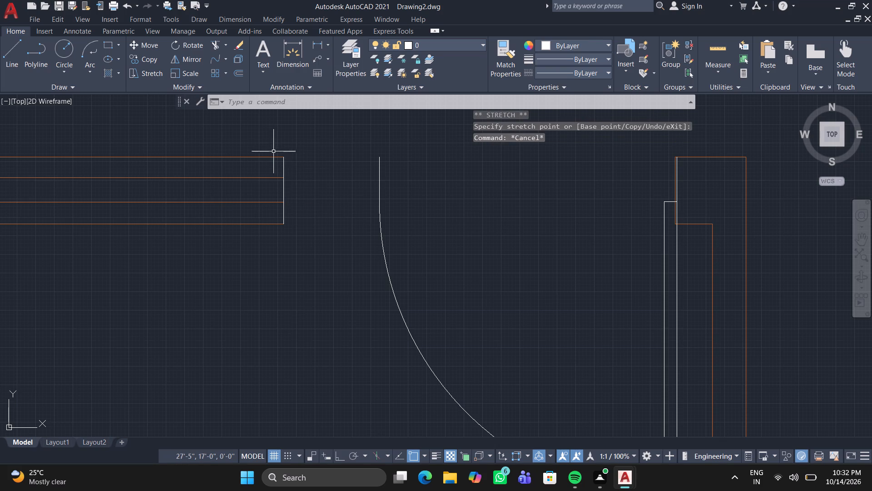
Stretch the window wall's upper outer line to the upper end of the door's arc side.
{"action": "left_click", "coordinate": [269, 159]}
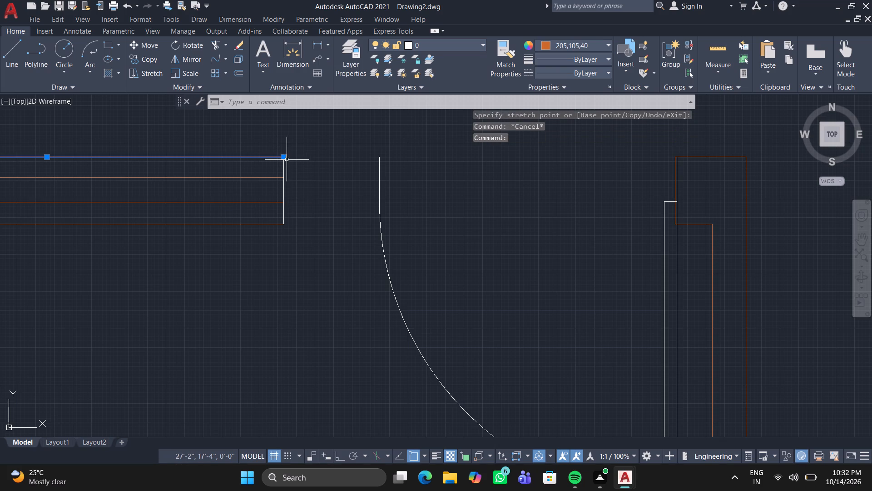
{"action": "left_click", "coordinate": [286, 157]}
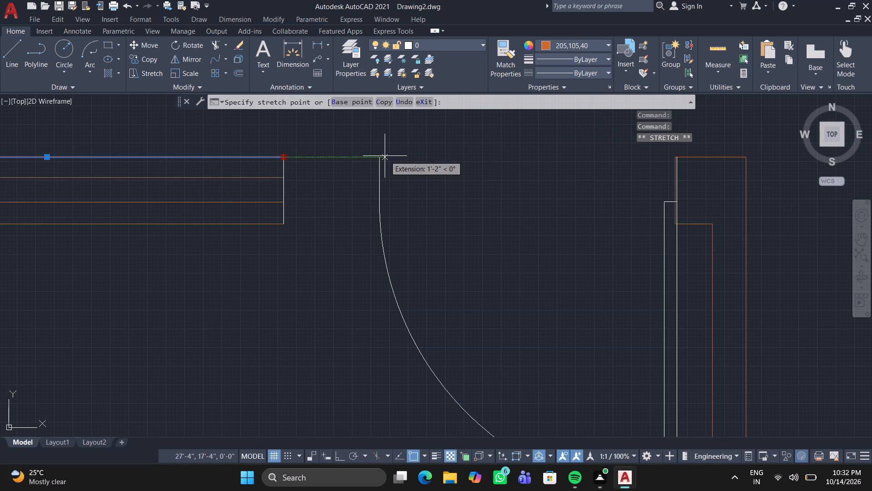
{"action": "left_click", "coordinate": [379, 158]}
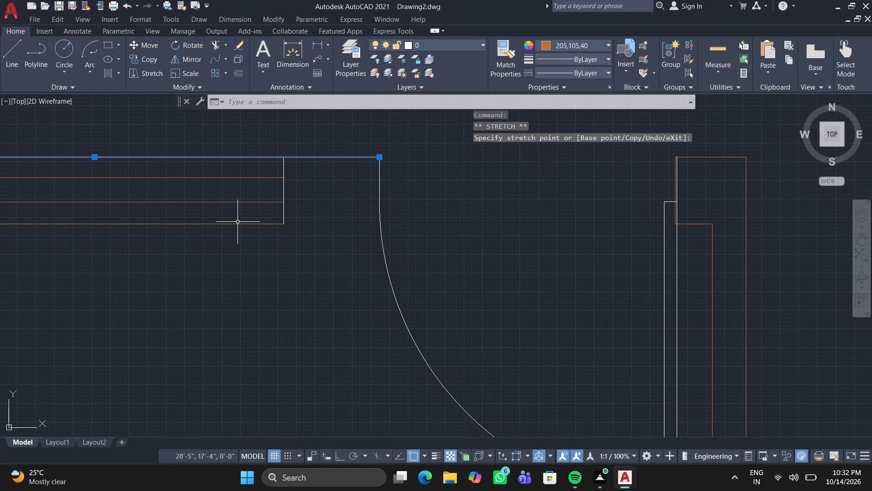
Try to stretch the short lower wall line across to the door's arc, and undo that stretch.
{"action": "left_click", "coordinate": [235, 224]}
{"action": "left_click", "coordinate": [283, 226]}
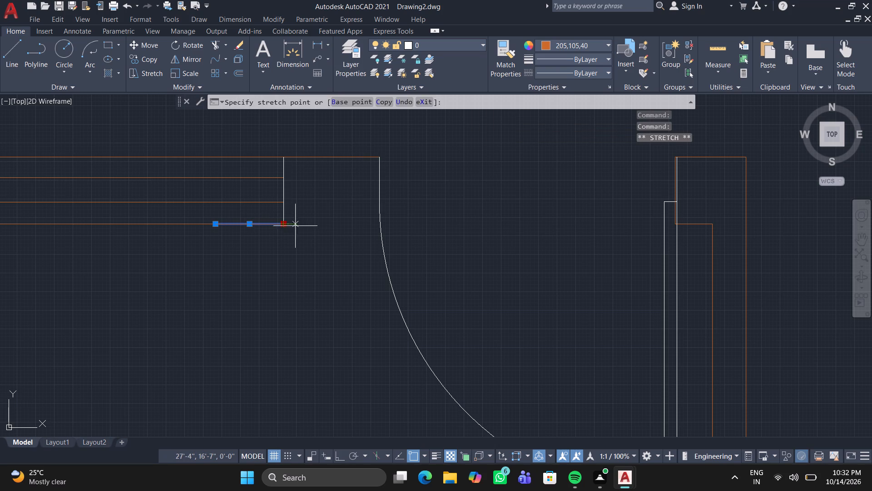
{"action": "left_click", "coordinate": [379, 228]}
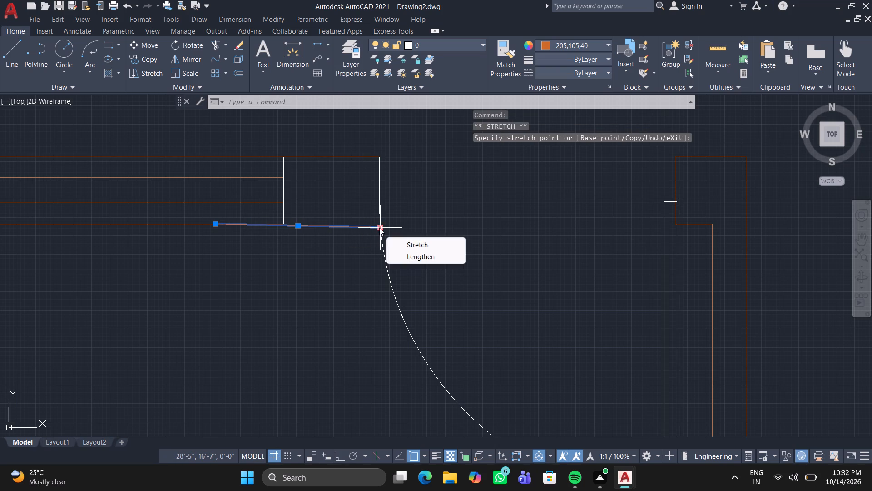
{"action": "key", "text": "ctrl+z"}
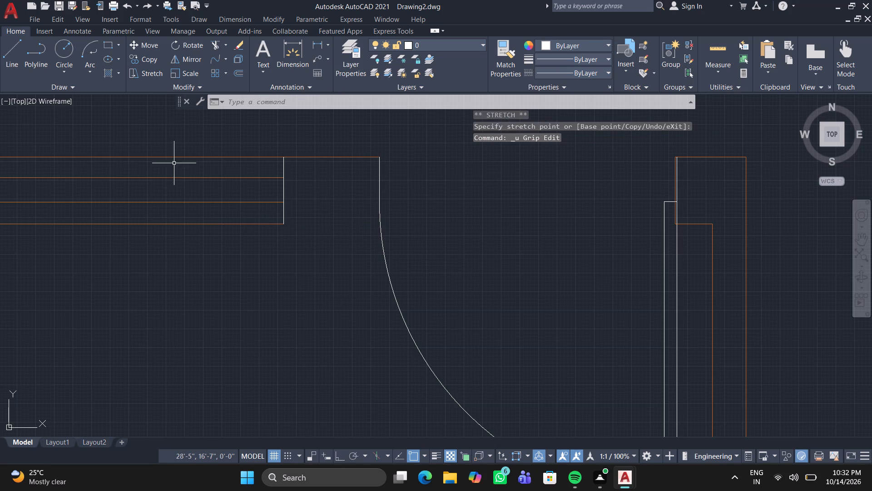
Draw a horizontal line from the window's lower end corner across to the door's arc.
{"action": "left_click", "coordinate": [11, 47]}
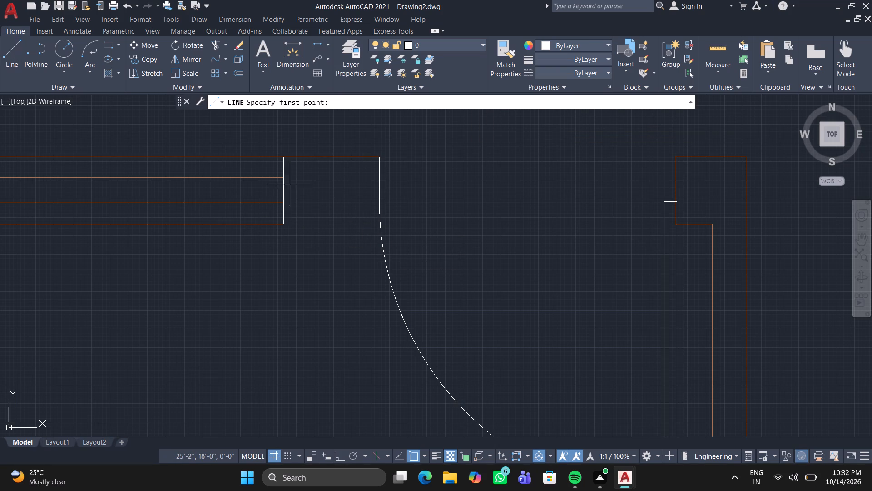
{"action": "left_click", "coordinate": [286, 223]}
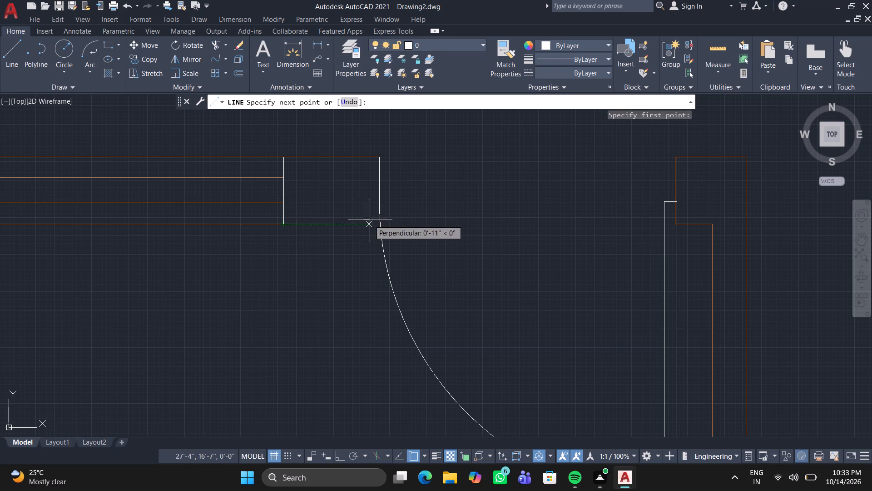
{"action": "left_click", "coordinate": [380, 223]}
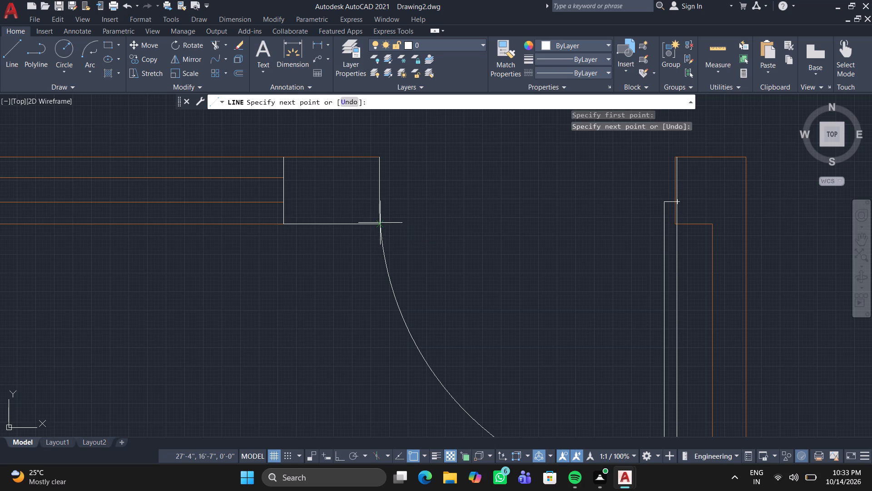
{"action": "key", "text": "Escape"}
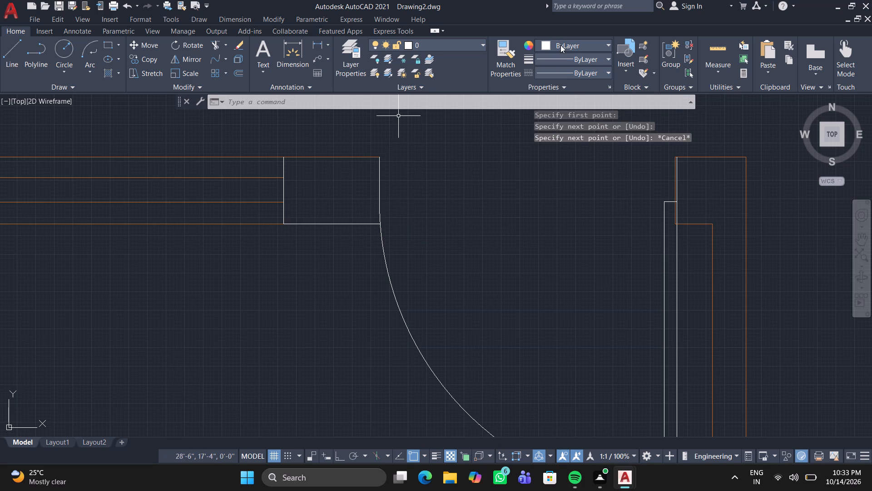
Colour the window's new vertical end line and the new lower wall line orange (205,105,40).
{"action": "left_click", "coordinate": [283, 188]}
{"action": "left_click", "coordinate": [604, 47]}
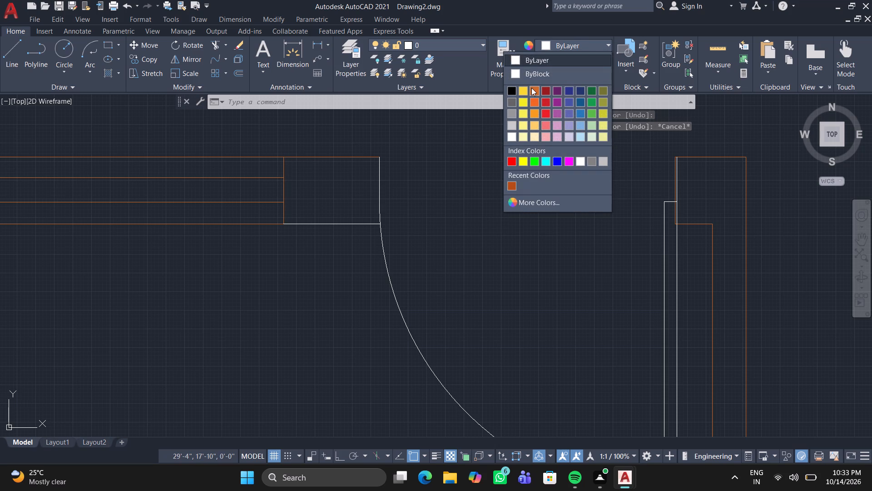
{"action": "left_click", "coordinate": [531, 88]}
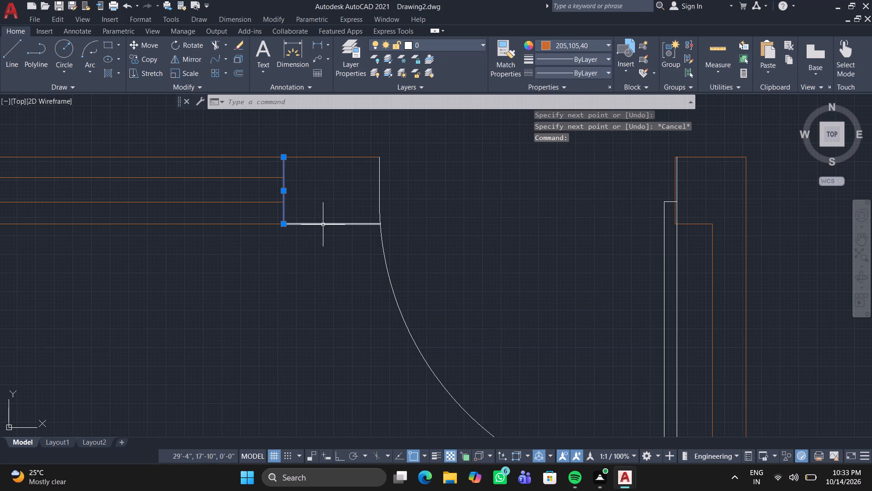
{"action": "left_click", "coordinate": [322, 225]}
{"action": "left_click", "coordinate": [543, 40]}
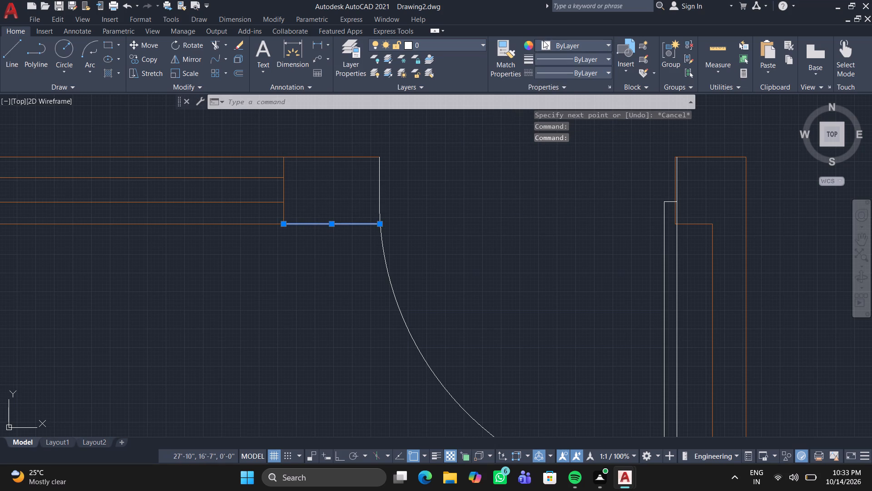
{"action": "left_click", "coordinate": [538, 88]}
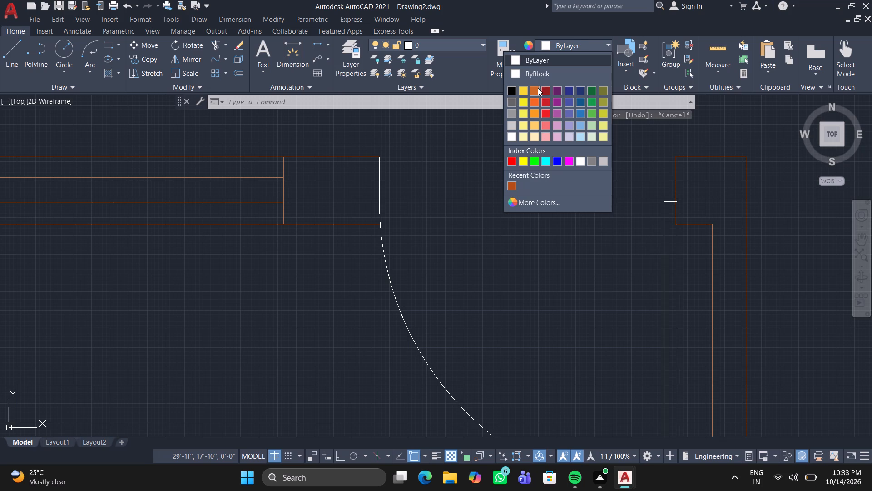
{"action": "key", "text": "Escape"}
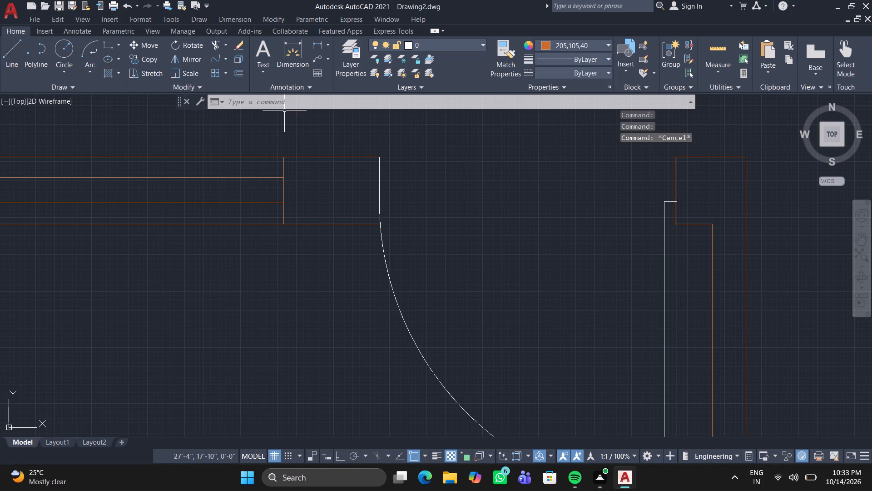
Flip the spare door in the narrow room to swing downward, shorten its width to fit between the walls, and hang it on the opposite side.
{"action": "scroll", "coordinate": [516, 195], "scroll_direction": "down", "scroll_amount": 2}
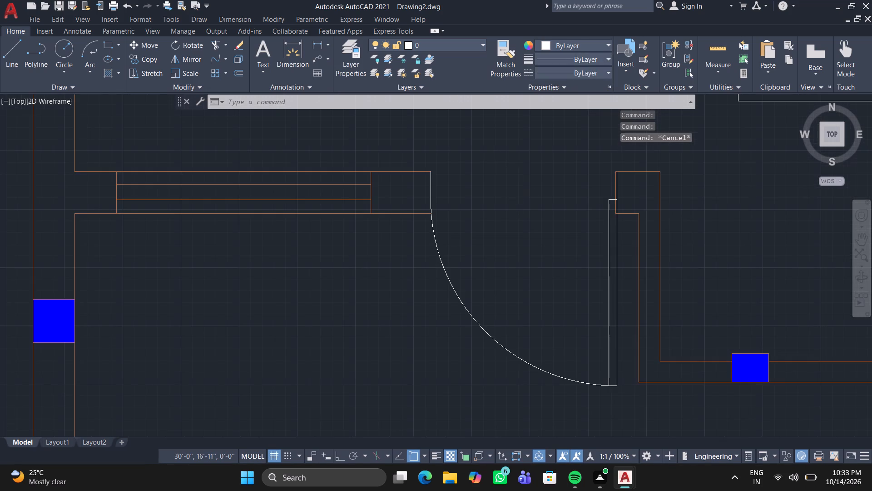
{"action": "scroll", "coordinate": [516, 195], "scroll_direction": "down", "scroll_amount": 1}
{"action": "middle_click_drag", "start_coordinate": [512, 197], "coordinate": [445, 219]}
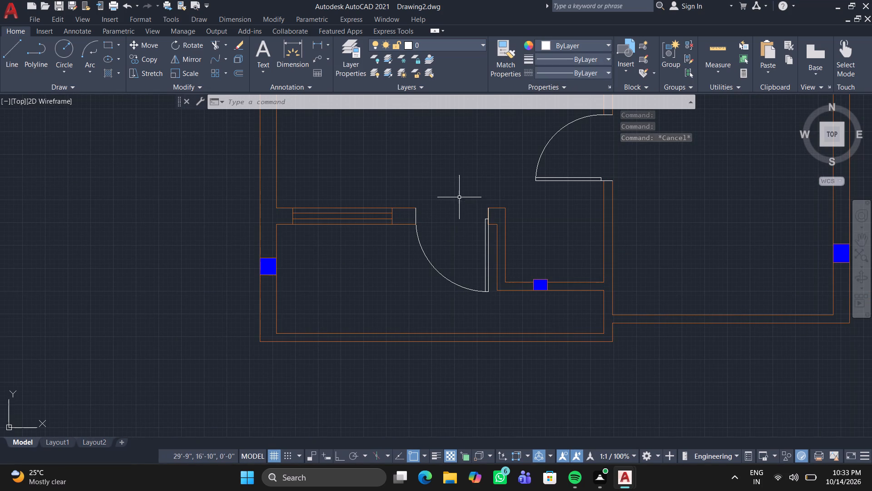
{"action": "scroll", "coordinate": [467, 170], "scroll_direction": "down", "scroll_amount": 1}
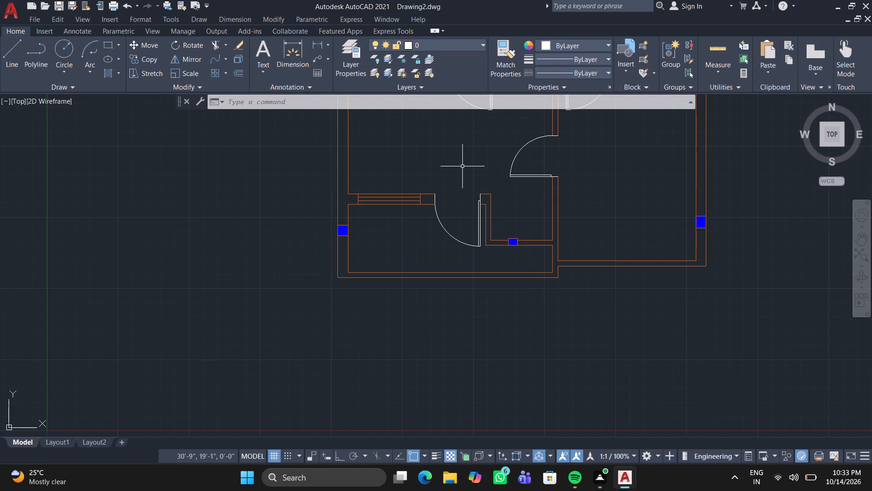
{"action": "middle_click_drag", "start_coordinate": [461, 168], "coordinate": [292, 307]}
{"action": "scroll", "coordinate": [310, 247], "scroll_direction": "down", "scroll_amount": 1}
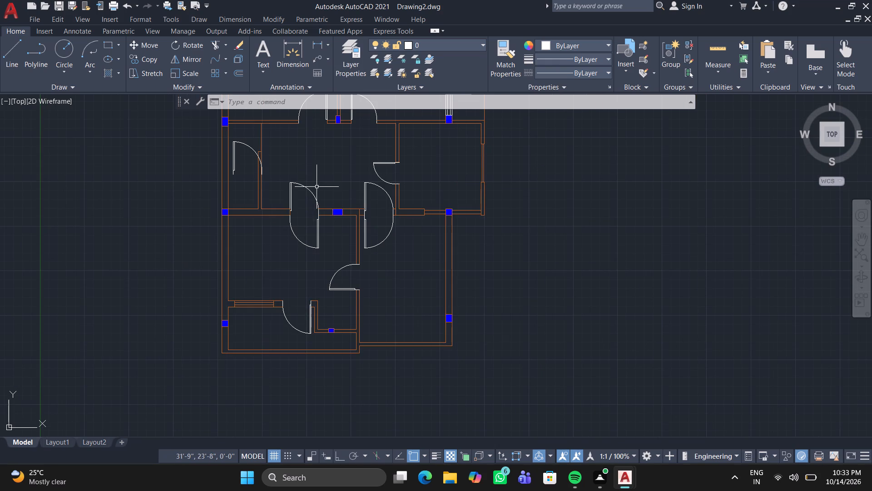
{"action": "left_click", "coordinate": [241, 144]}
{"action": "scroll", "coordinate": [241, 173], "scroll_direction": "up", "scroll_amount": 2}
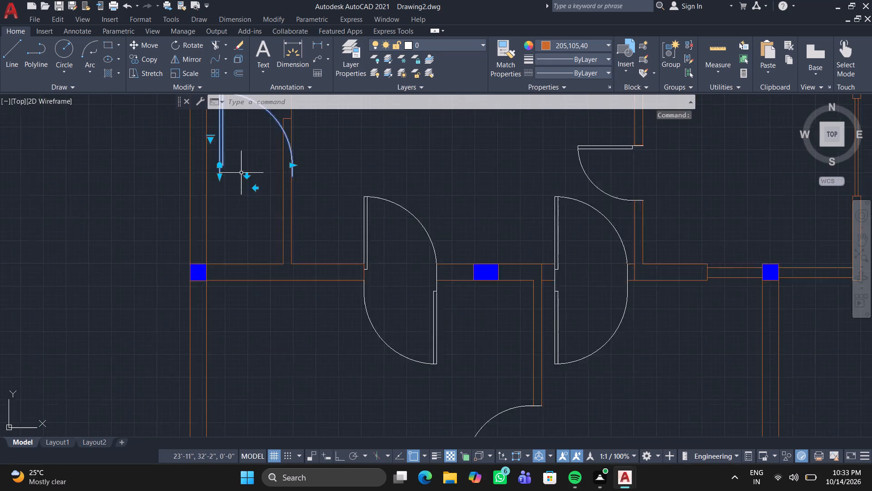
{"action": "scroll", "coordinate": [241, 173], "scroll_direction": "up", "scroll_amount": 1}
{"action": "left_click", "coordinate": [249, 178]}
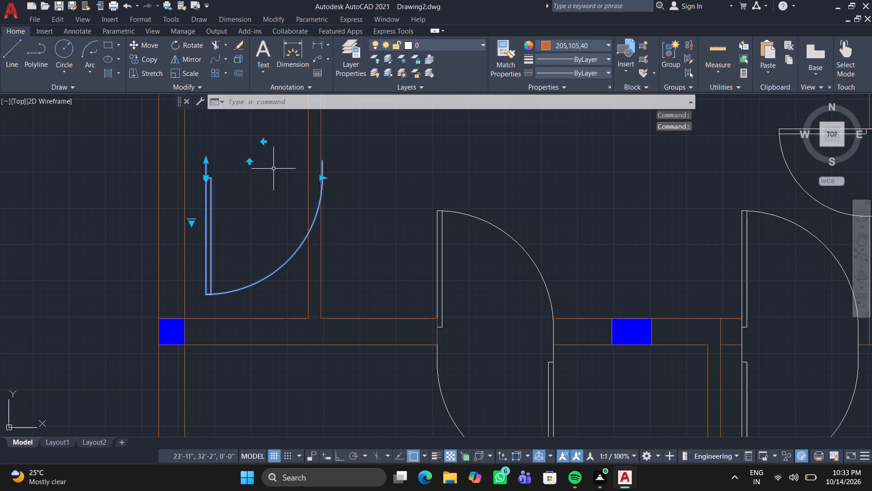
{"action": "left_click", "coordinate": [324, 180]}
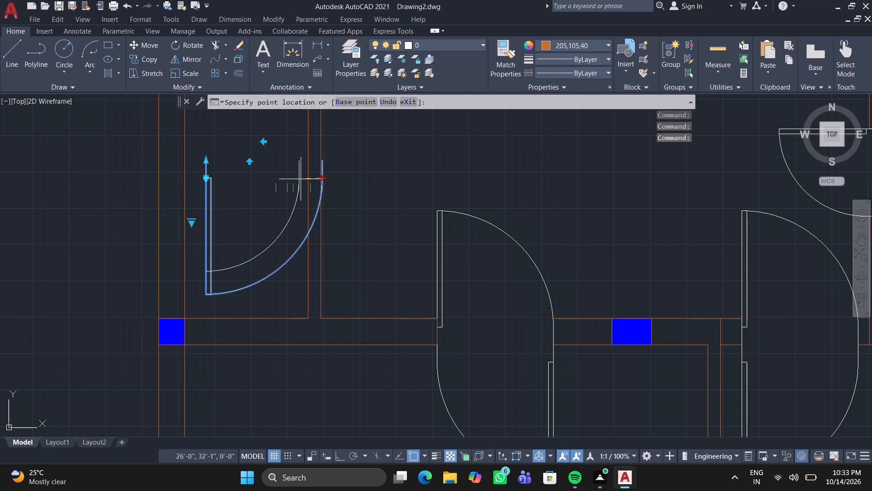
{"action": "left_click", "coordinate": [295, 179]}
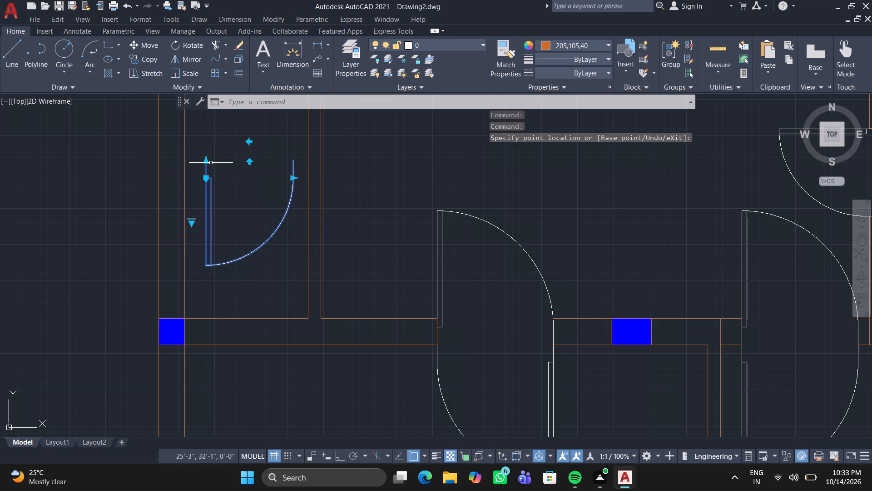
{"action": "left_click", "coordinate": [251, 142]}
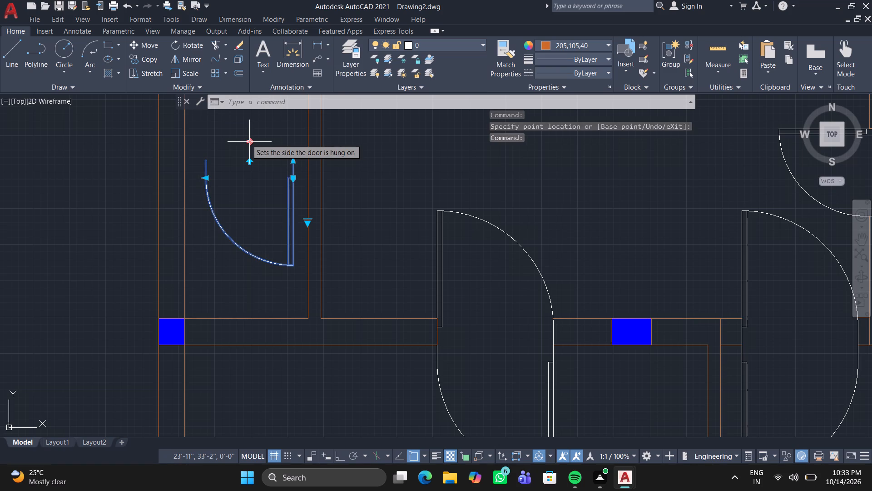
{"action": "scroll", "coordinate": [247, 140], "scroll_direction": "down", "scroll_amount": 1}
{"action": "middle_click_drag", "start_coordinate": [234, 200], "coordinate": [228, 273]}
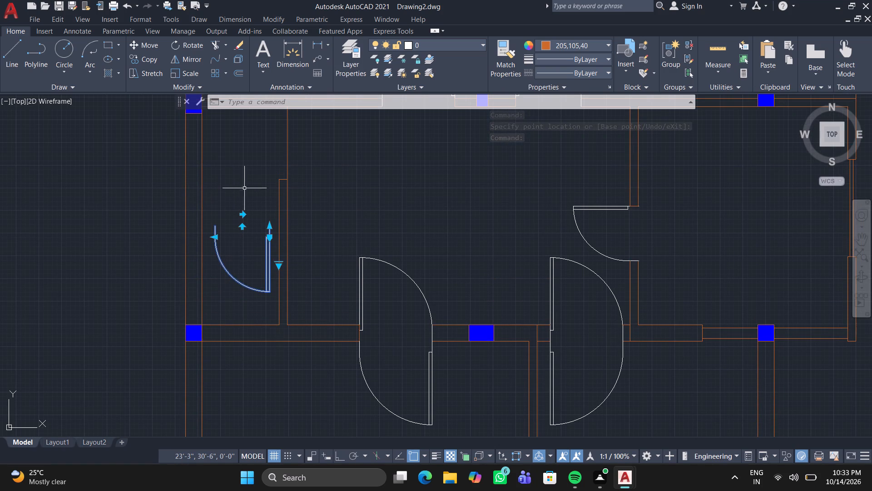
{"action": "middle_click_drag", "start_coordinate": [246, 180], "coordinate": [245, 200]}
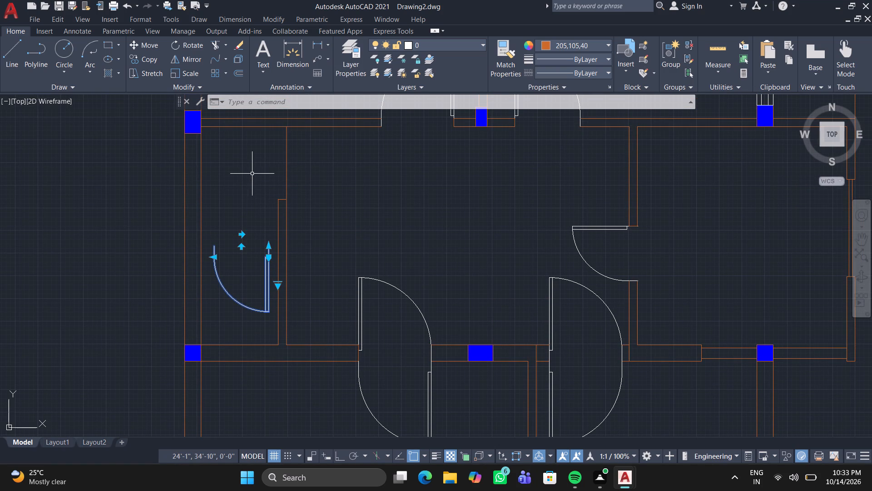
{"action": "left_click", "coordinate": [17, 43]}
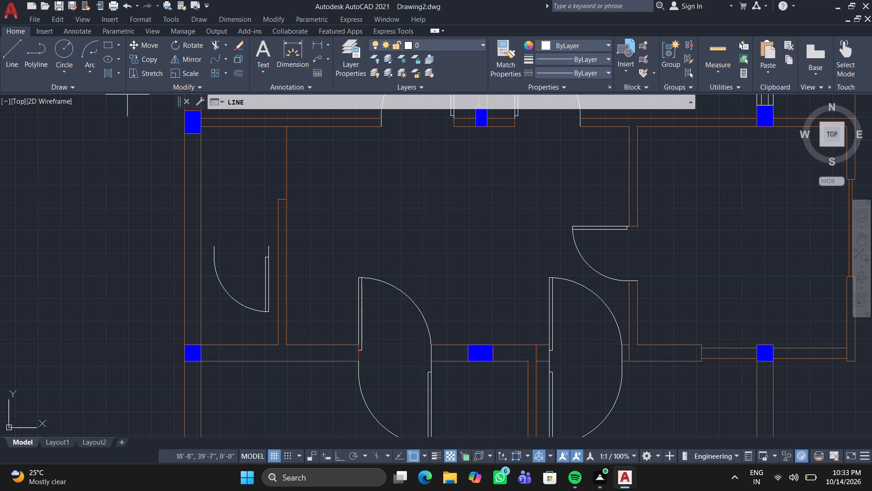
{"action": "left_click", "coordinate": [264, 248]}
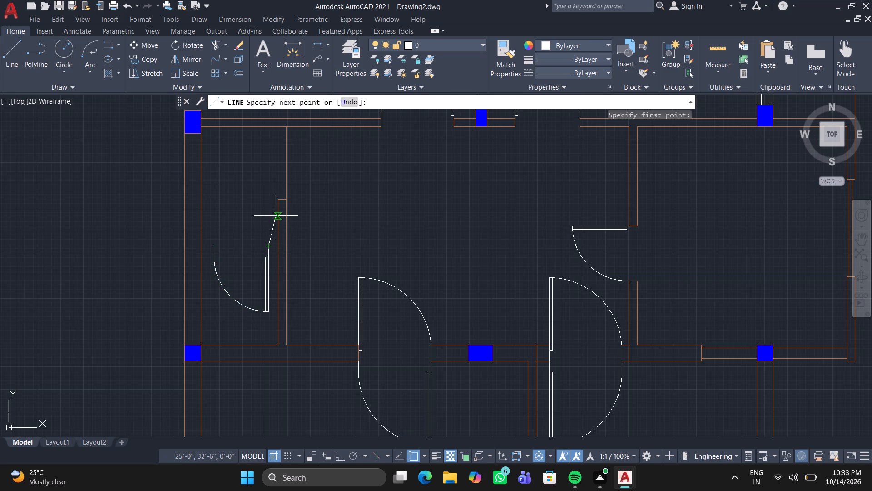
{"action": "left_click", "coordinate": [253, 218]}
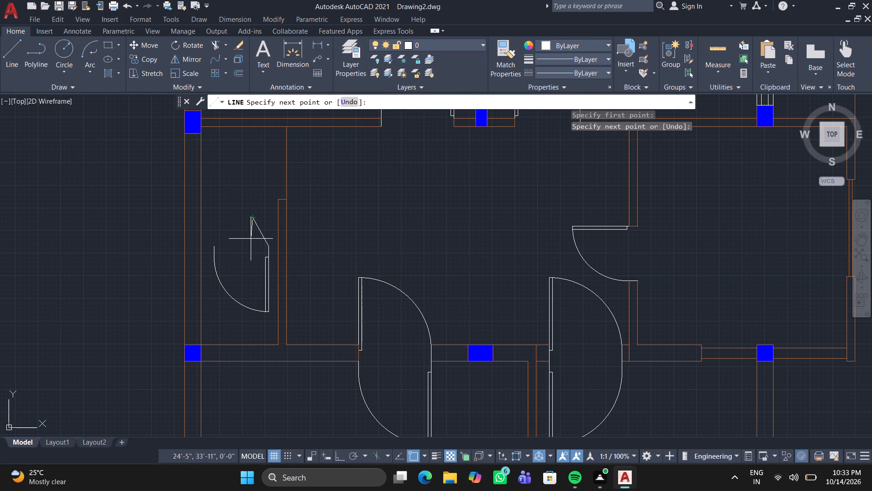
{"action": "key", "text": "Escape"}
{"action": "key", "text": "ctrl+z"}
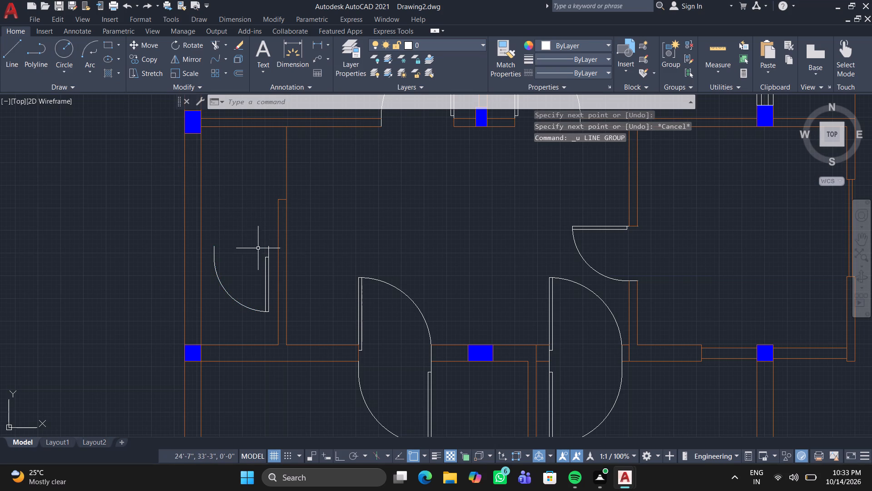
Move the narrow room's door so its upper frame end meets the upper corner of the short inner wall line.
{"action": "left_click", "coordinate": [266, 263]}
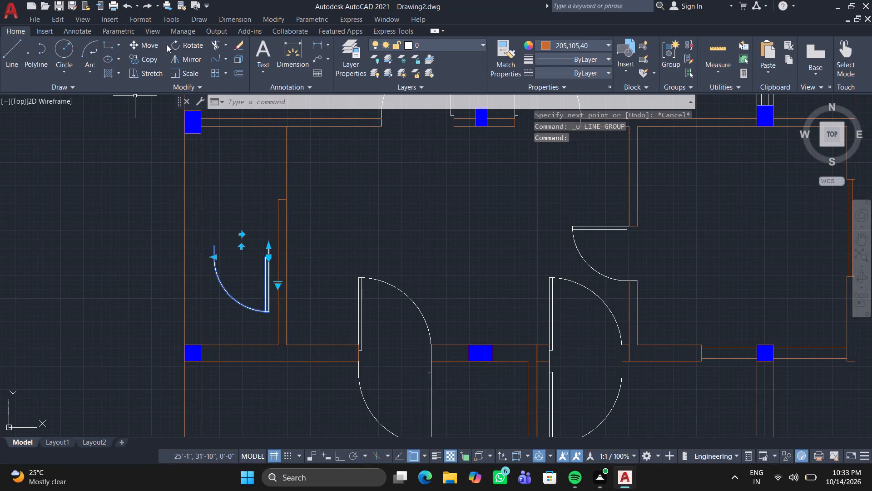
{"action": "left_click", "coordinate": [152, 42]}
{"action": "scroll", "coordinate": [266, 240], "scroll_direction": "up", "scroll_amount": 2}
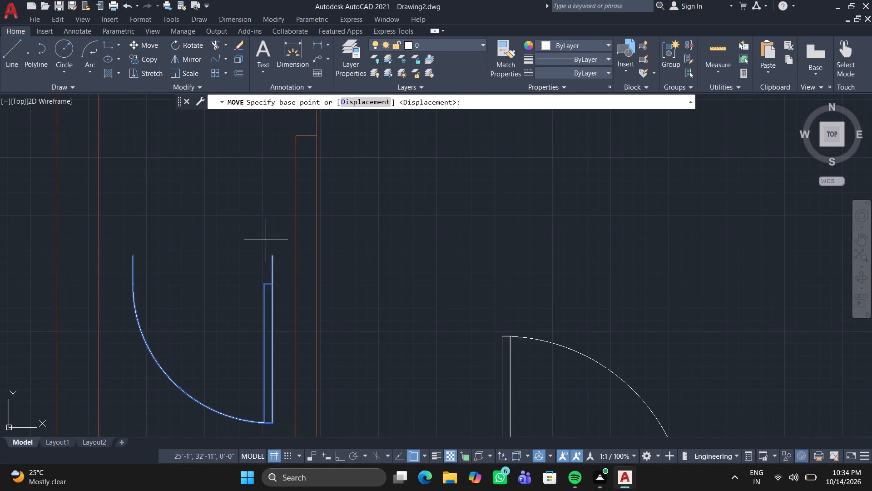
{"action": "left_click", "coordinate": [272, 252]}
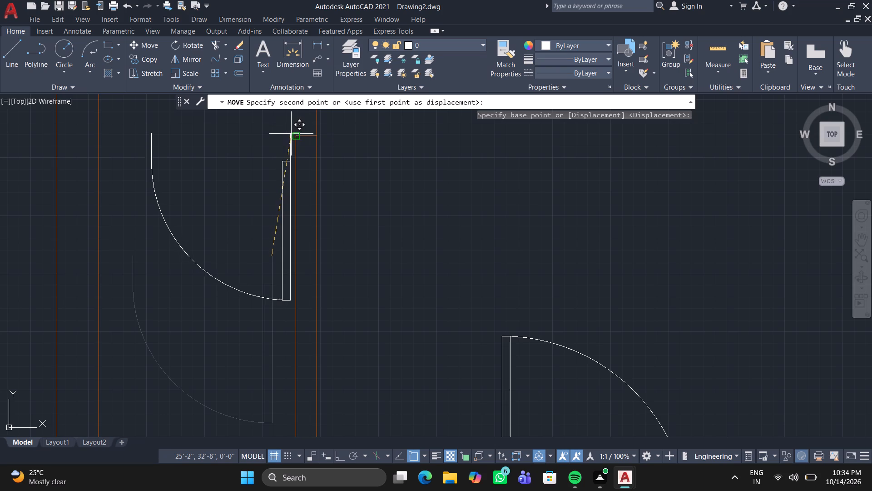
{"action": "left_click", "coordinate": [294, 134]}
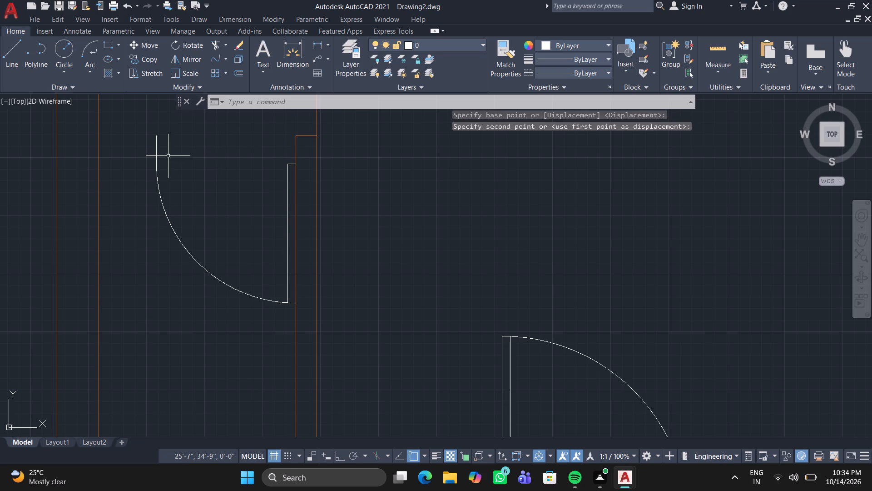
Draw a horizontal line above the moved door leaf, from the inner wall line across to the opposite wall of the narrow room.
{"action": "left_click", "coordinate": [4, 50]}
{"action": "left_click", "coordinate": [297, 156]}
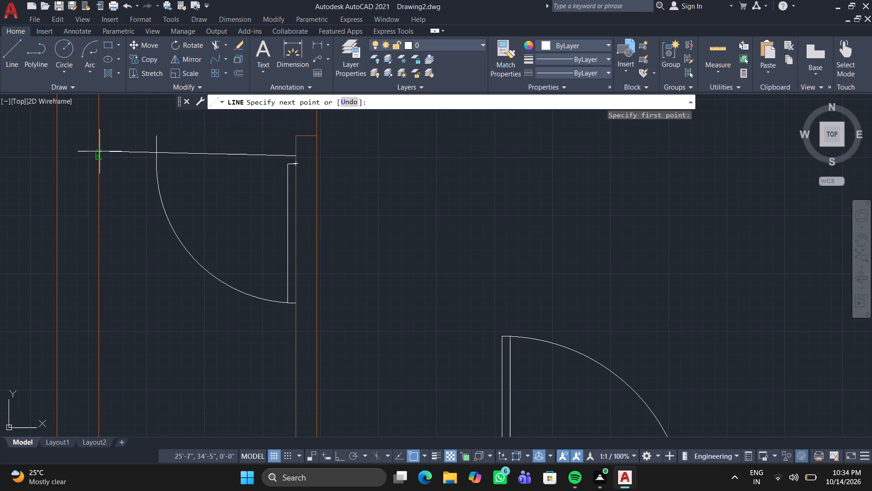
{"action": "left_click", "coordinate": [99, 157]}
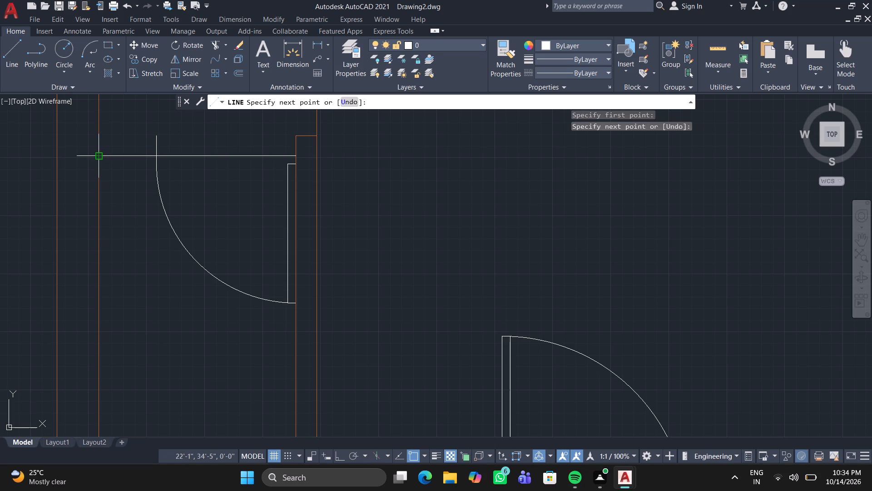
{"action": "key", "text": "Escape"}
{"action": "key", "text": "Escape"}
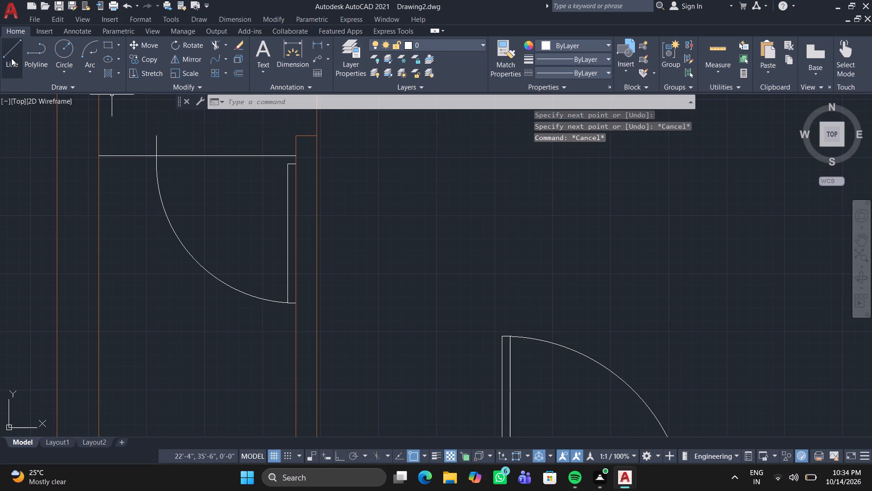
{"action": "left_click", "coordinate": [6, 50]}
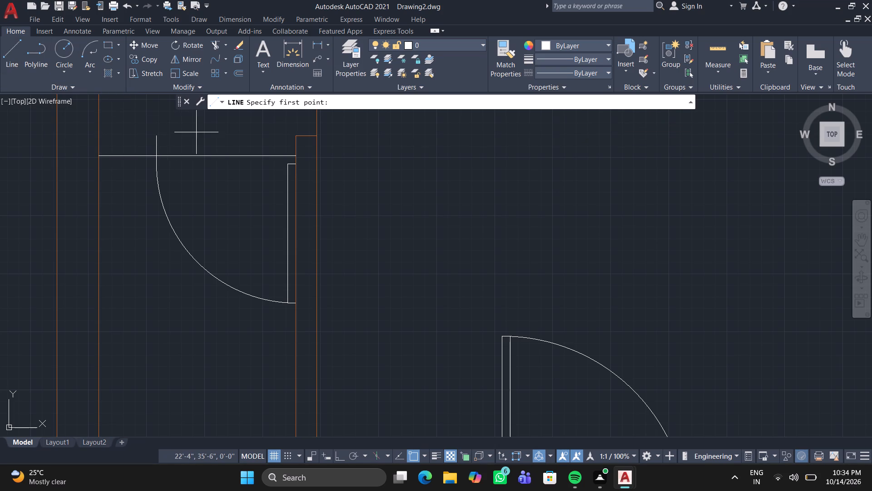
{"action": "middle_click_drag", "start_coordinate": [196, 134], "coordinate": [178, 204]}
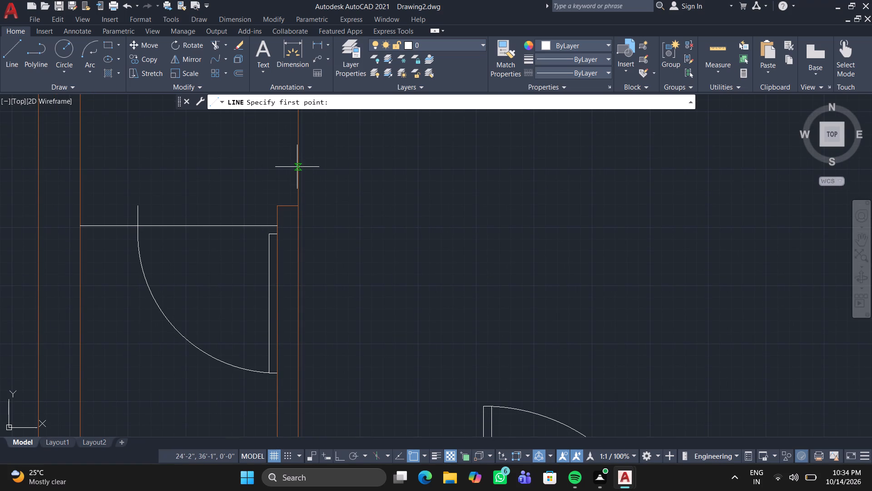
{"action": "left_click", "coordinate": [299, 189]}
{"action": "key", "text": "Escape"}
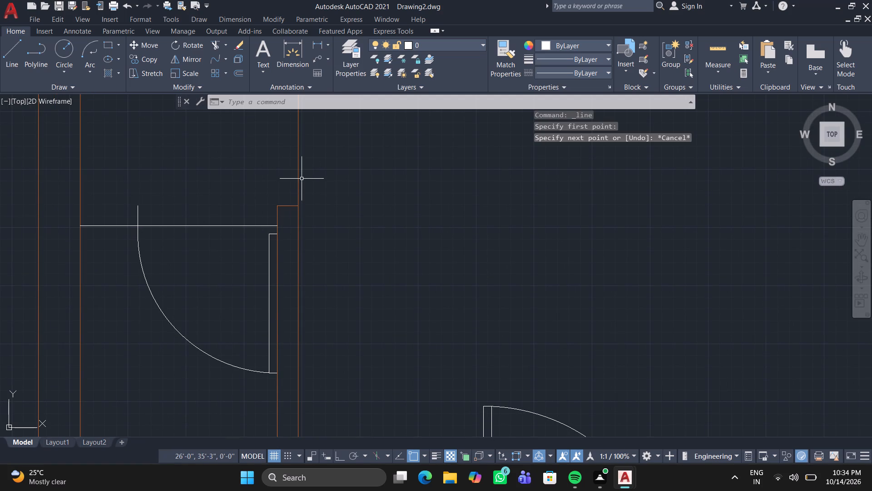
Continue the horizontal line across the inner wall's thickness to its outer face.
{"action": "left_click", "coordinate": [12, 44]}
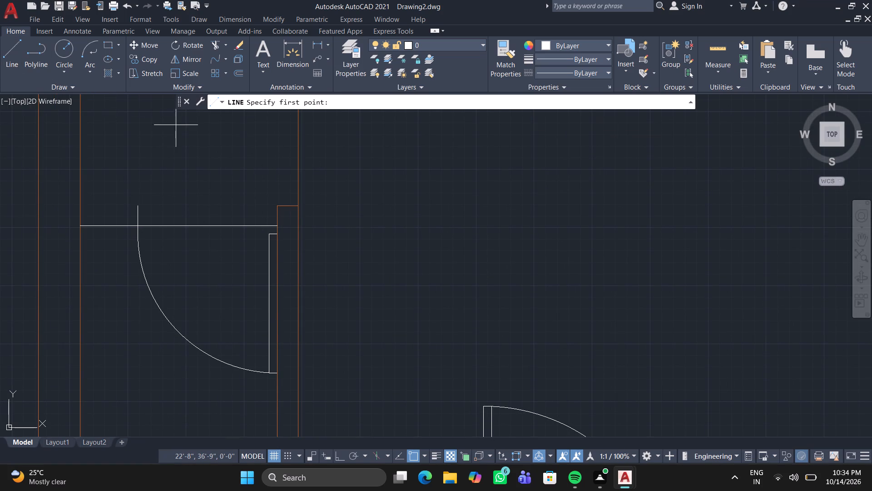
{"action": "left_click", "coordinate": [275, 228]}
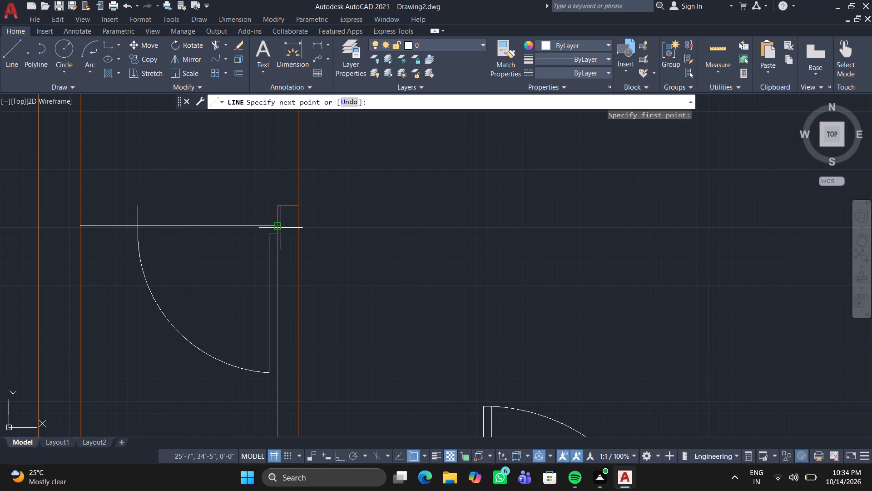
{"action": "left_click", "coordinate": [298, 227]}
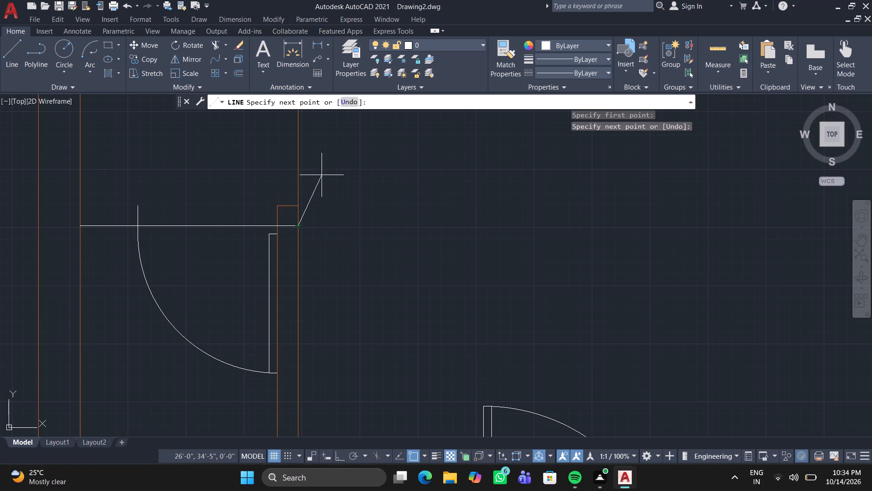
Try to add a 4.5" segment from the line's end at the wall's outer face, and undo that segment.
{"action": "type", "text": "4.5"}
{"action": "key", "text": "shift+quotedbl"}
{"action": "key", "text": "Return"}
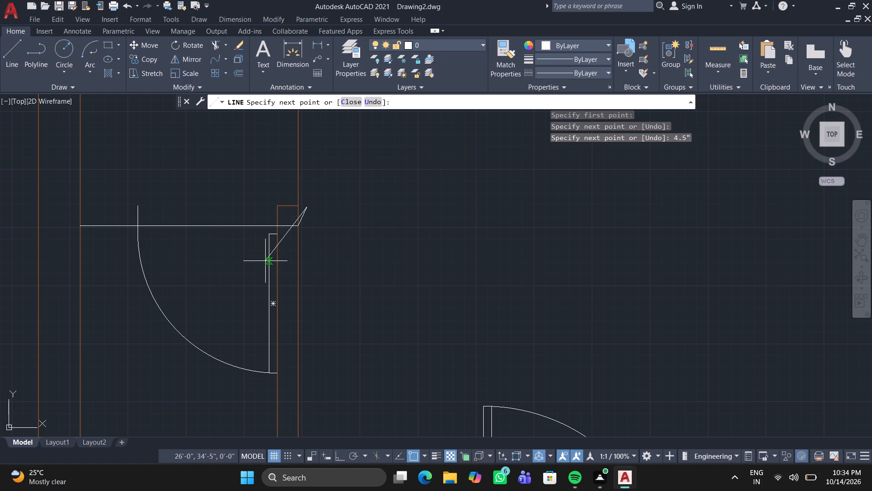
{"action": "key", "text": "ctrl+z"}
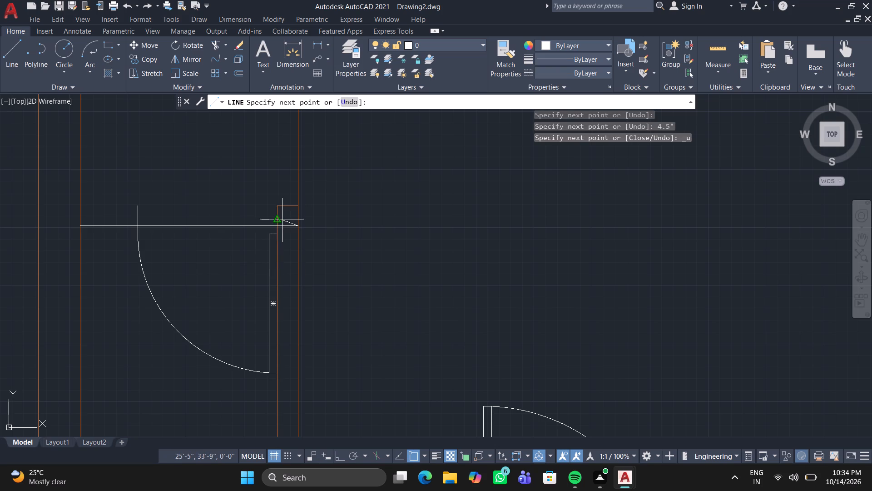
With Ortho on, draw a 4.5" segment upward, run back to the opposite wall, and close down to the first line's end.
{"action": "key", "text": "F8"}
{"action": "type", "text": "4.5\""}
{"action": "key", "text": "Return"}
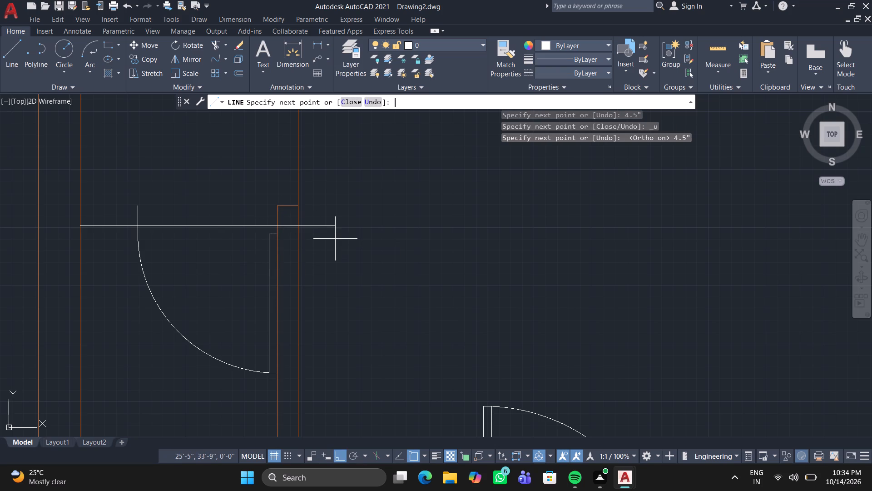
{"action": "key", "text": "ctrl+z"}
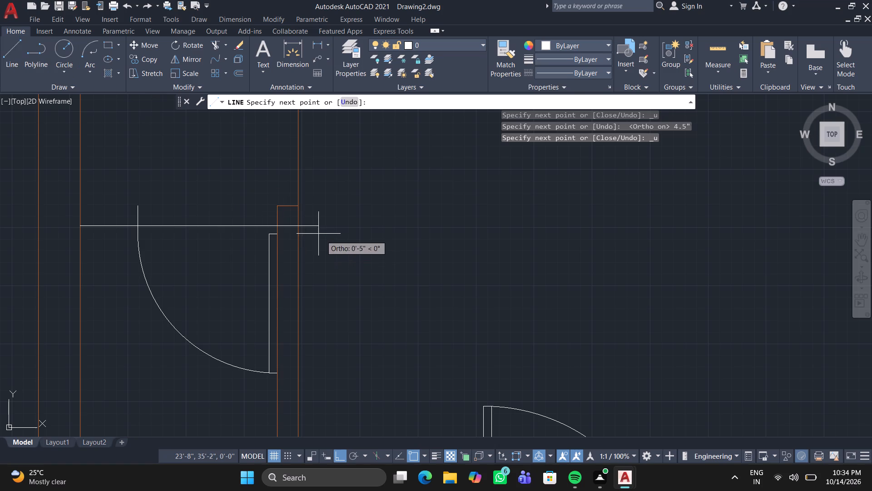
{"action": "type", "text": "4.5\""}
{"action": "key", "text": "Return"}
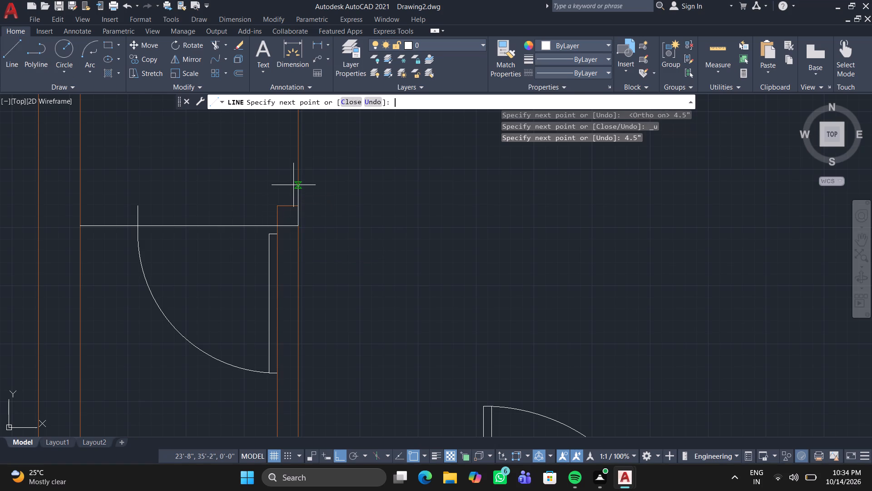
{"action": "left_click", "coordinate": [83, 205]}
{"action": "left_click", "coordinate": [83, 226]}
{"action": "key", "text": "Escape"}
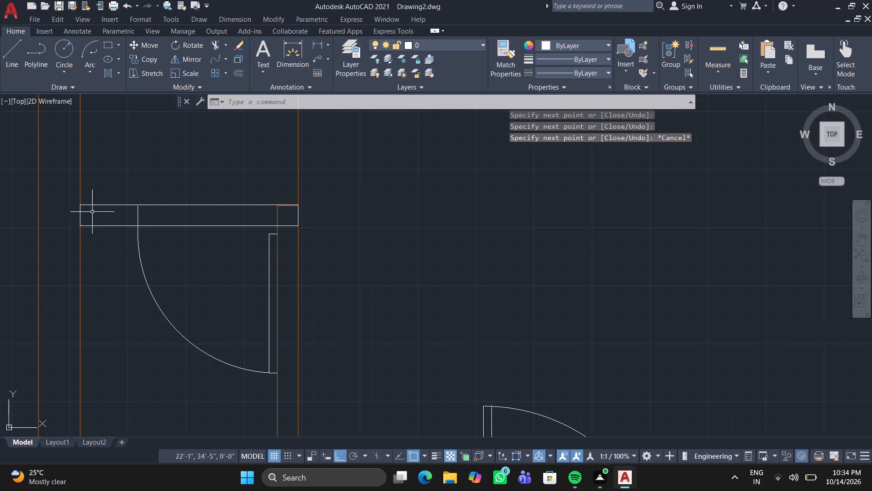
Colour the new 4.5" cross-wall lines above the door orange (205,105,40).
{"action": "left_click", "coordinate": [70, 186]}
{"action": "left_click", "coordinate": [329, 251]}
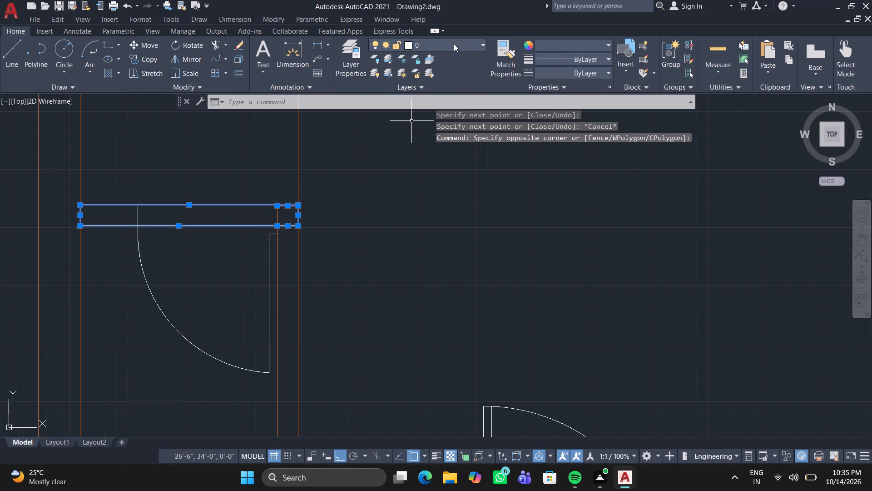
{"action": "left_click", "coordinate": [609, 41]}
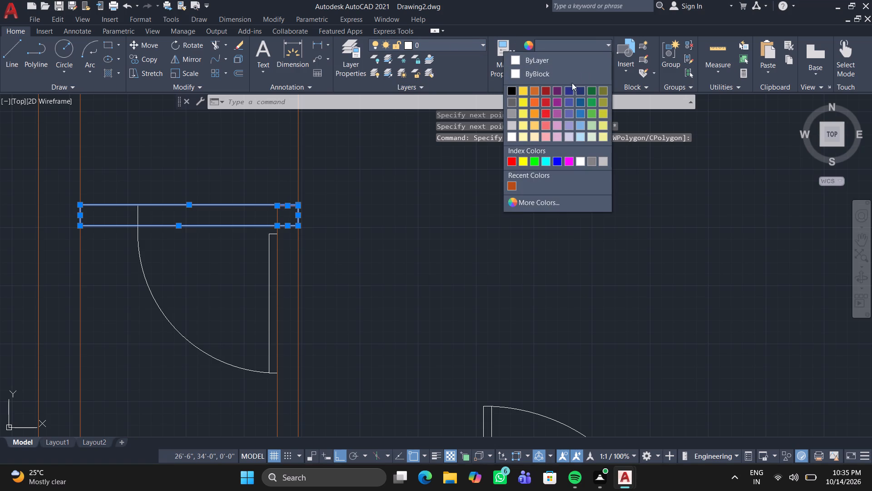
{"action": "left_click", "coordinate": [534, 92]}
{"action": "key", "text": "Escape"}
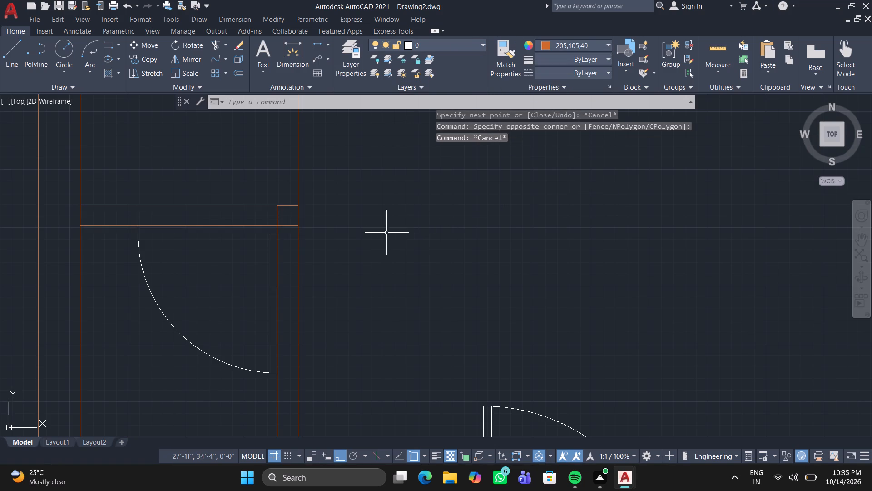
Delete the short horizontal wall-end line just below the cross wall's upper line.
{"action": "scroll", "coordinate": [298, 196], "scroll_direction": "up", "scroll_amount": 4}
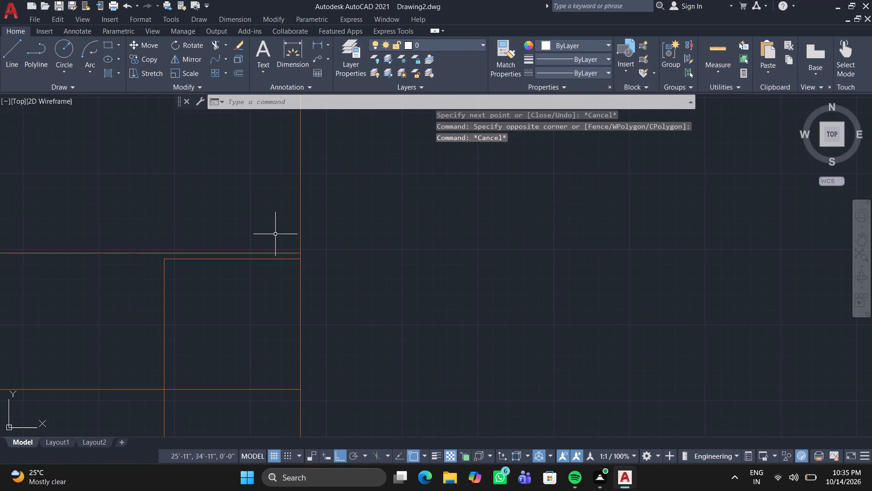
{"action": "left_click", "coordinate": [241, 260]}
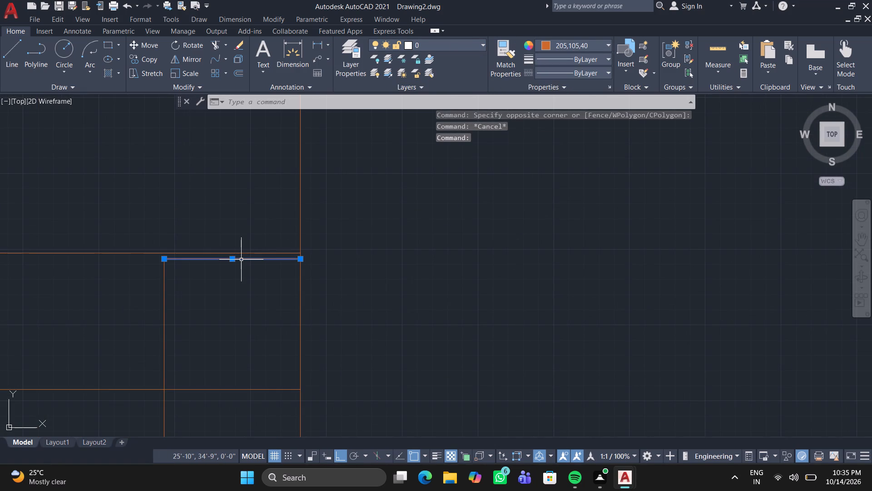
{"action": "key", "text": "Delete"}
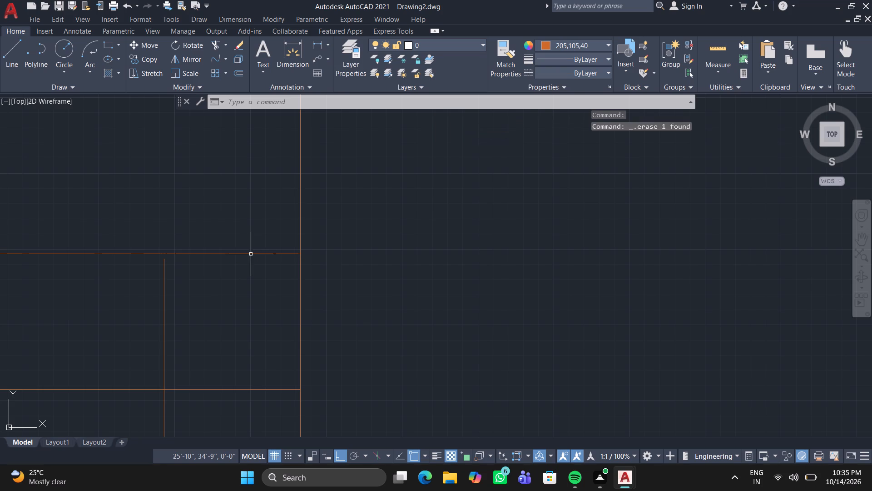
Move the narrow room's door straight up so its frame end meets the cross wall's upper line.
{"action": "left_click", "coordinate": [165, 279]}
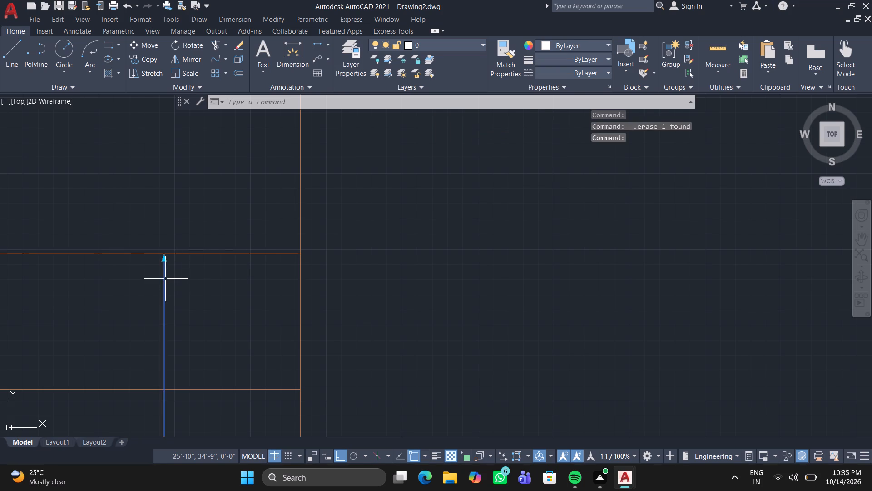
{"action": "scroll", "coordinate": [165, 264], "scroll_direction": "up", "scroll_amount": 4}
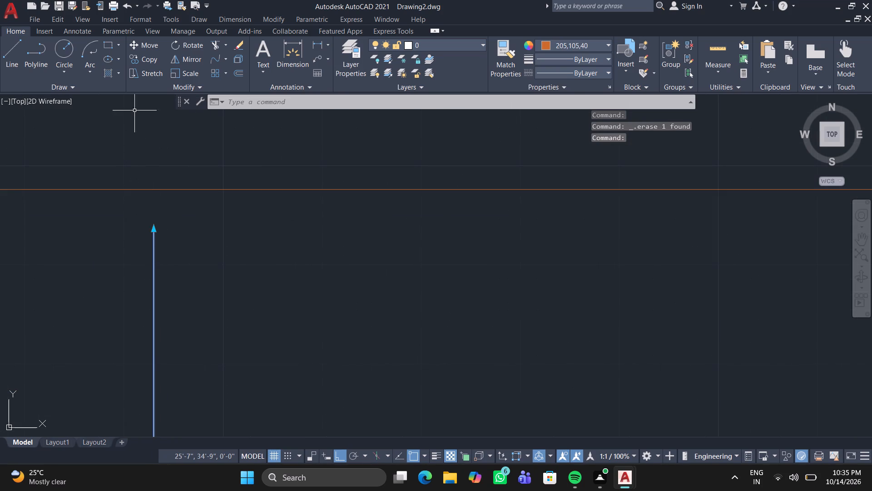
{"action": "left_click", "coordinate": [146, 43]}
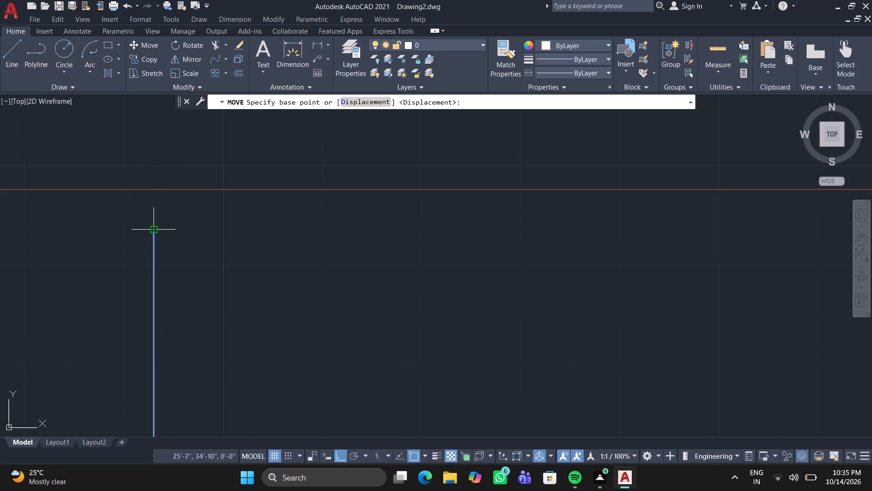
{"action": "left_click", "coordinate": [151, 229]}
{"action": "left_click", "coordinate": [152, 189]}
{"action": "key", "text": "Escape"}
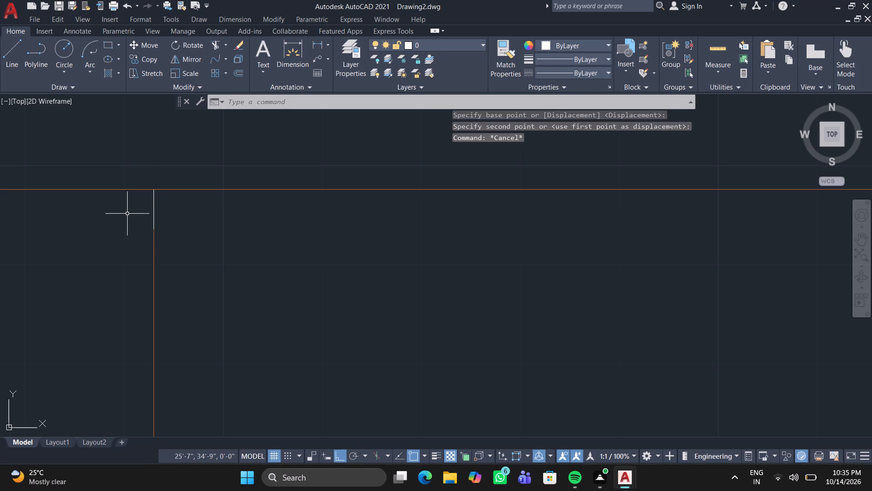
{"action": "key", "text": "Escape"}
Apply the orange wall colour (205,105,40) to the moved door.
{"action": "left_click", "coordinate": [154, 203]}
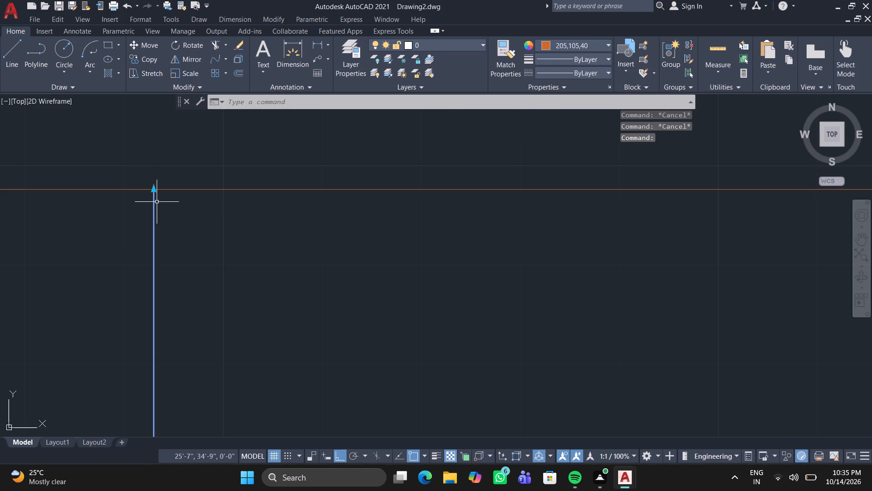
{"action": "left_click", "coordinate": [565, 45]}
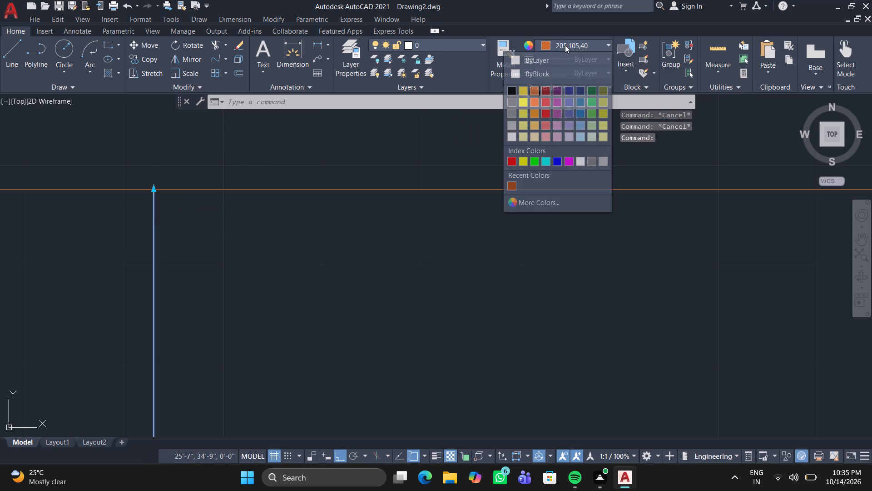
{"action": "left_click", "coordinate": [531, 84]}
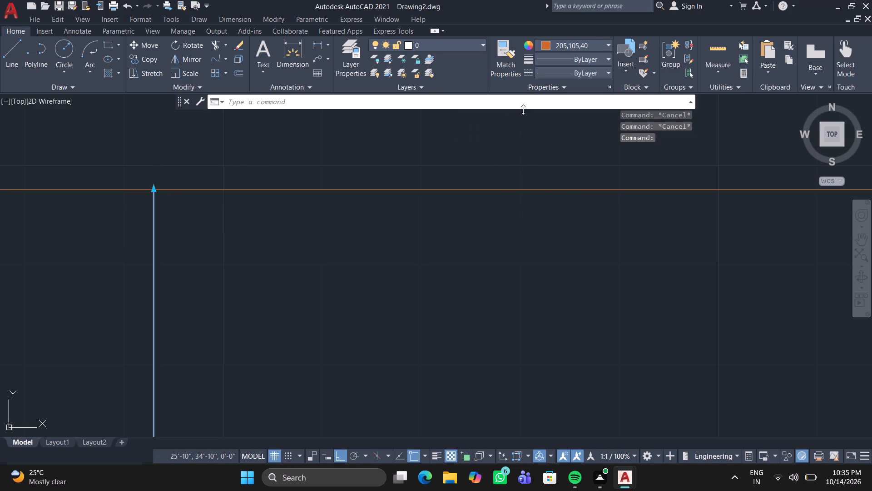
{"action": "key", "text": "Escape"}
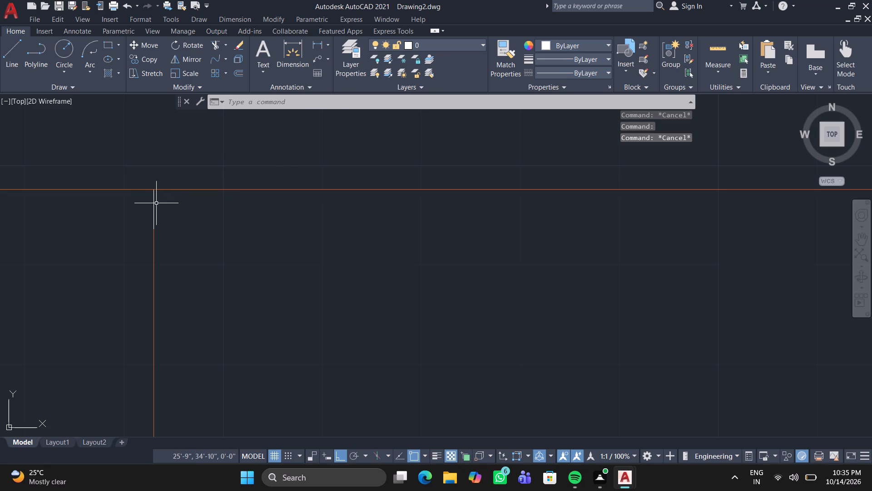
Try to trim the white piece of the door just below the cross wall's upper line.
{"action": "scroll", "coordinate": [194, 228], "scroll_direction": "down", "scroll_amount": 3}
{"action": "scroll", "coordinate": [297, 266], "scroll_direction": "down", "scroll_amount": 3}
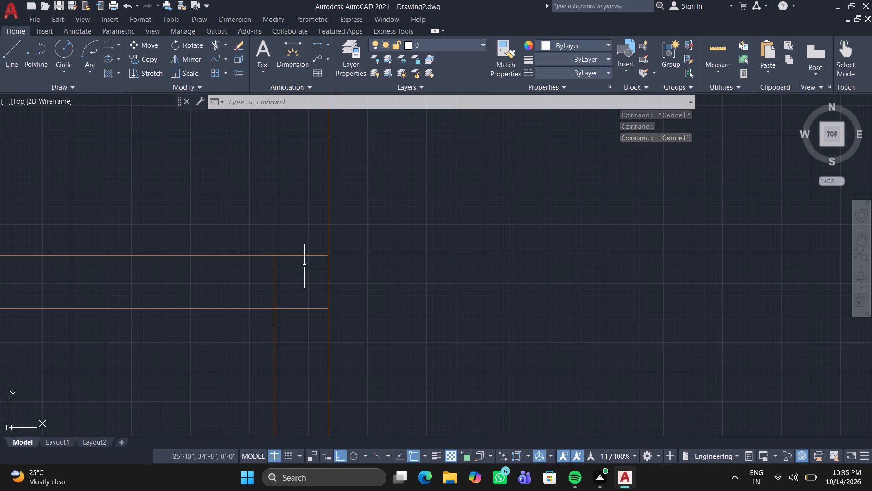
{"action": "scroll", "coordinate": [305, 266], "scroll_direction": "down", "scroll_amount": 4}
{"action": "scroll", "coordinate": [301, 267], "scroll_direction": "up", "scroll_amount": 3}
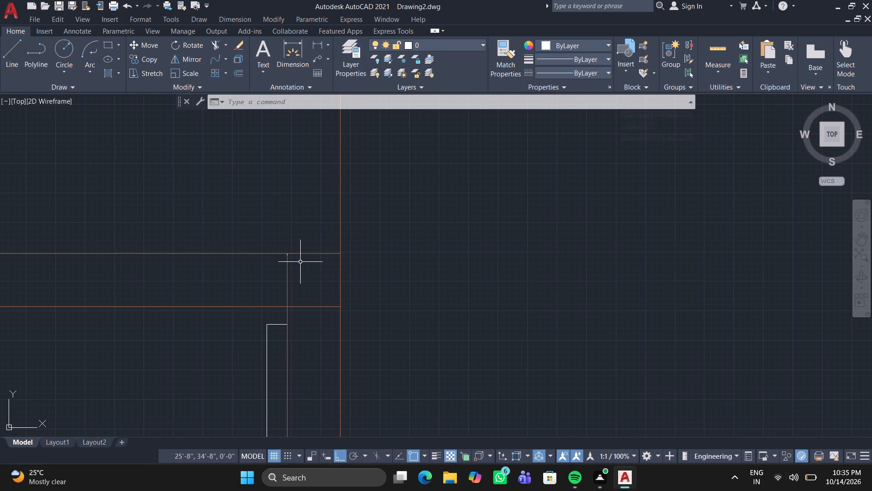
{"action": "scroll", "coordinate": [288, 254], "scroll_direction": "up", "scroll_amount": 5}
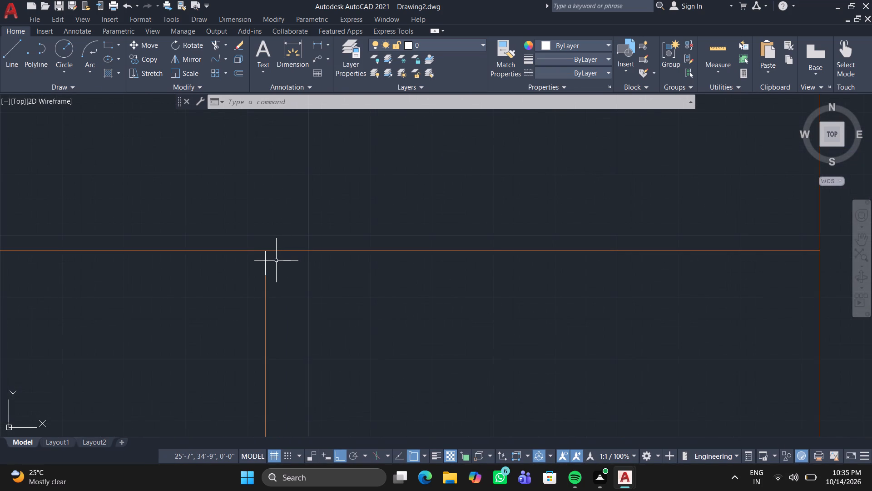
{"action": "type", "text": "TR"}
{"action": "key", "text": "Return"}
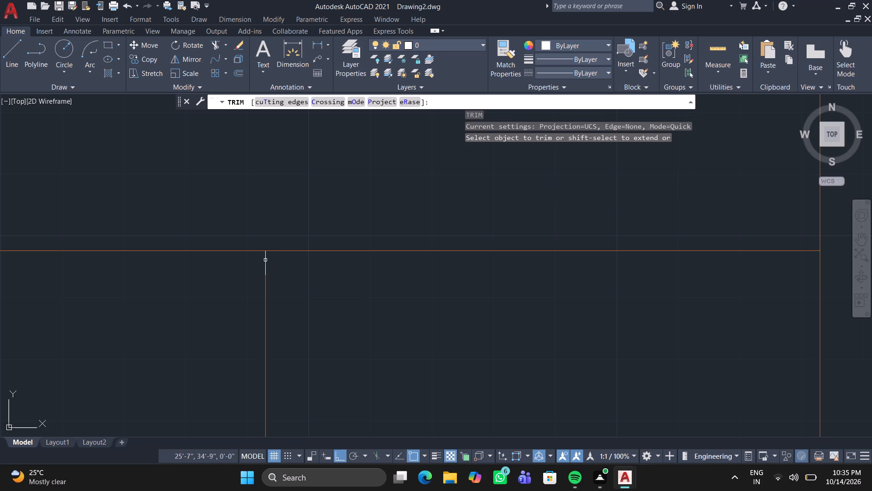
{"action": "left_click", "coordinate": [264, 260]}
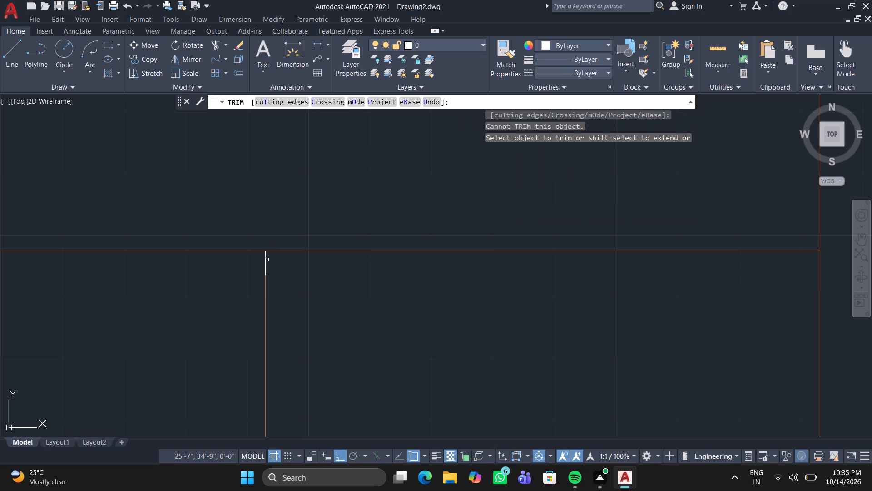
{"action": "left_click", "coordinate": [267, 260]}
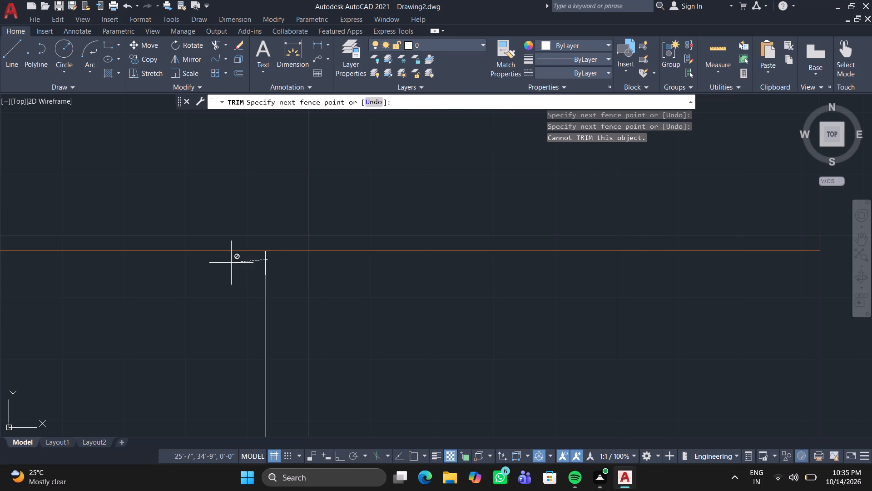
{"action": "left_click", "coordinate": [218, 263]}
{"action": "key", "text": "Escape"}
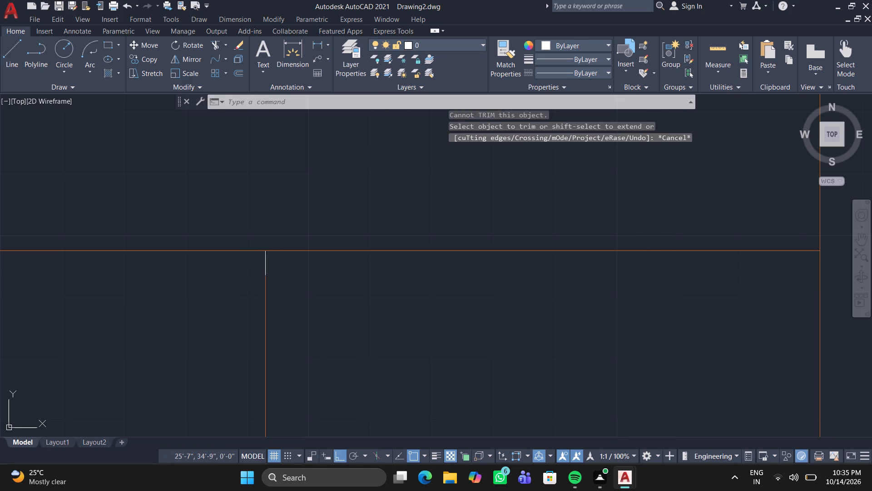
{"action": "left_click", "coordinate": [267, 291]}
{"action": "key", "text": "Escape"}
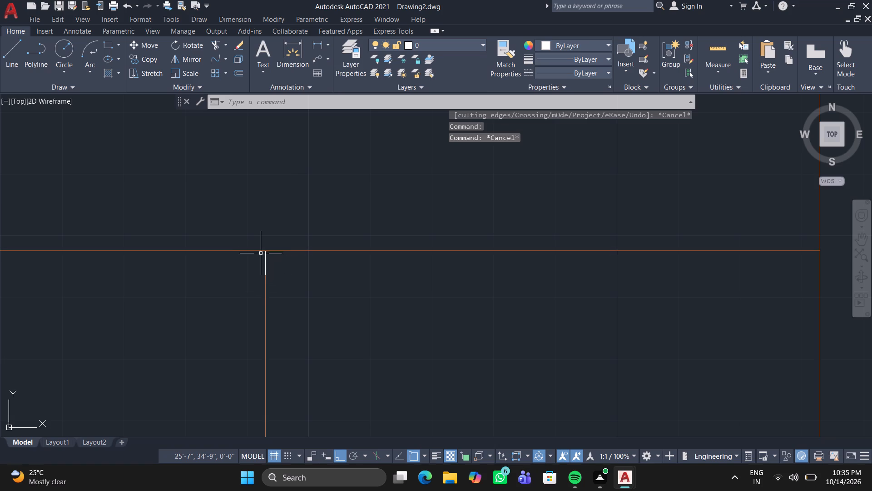
Delete the door at the narrow room's cross wall.
{"action": "scroll", "coordinate": [268, 255], "scroll_direction": "up", "scroll_amount": 4}
{"action": "left_click", "coordinate": [248, 263]}
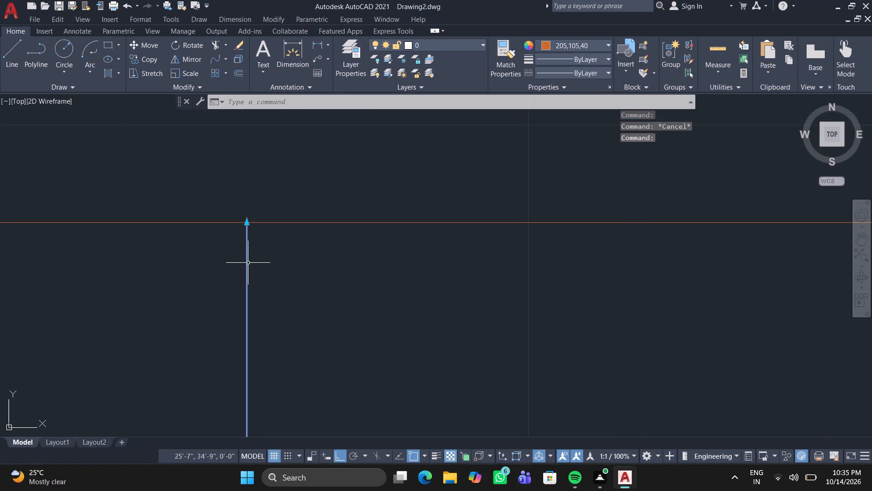
{"action": "key", "text": "Delete"}
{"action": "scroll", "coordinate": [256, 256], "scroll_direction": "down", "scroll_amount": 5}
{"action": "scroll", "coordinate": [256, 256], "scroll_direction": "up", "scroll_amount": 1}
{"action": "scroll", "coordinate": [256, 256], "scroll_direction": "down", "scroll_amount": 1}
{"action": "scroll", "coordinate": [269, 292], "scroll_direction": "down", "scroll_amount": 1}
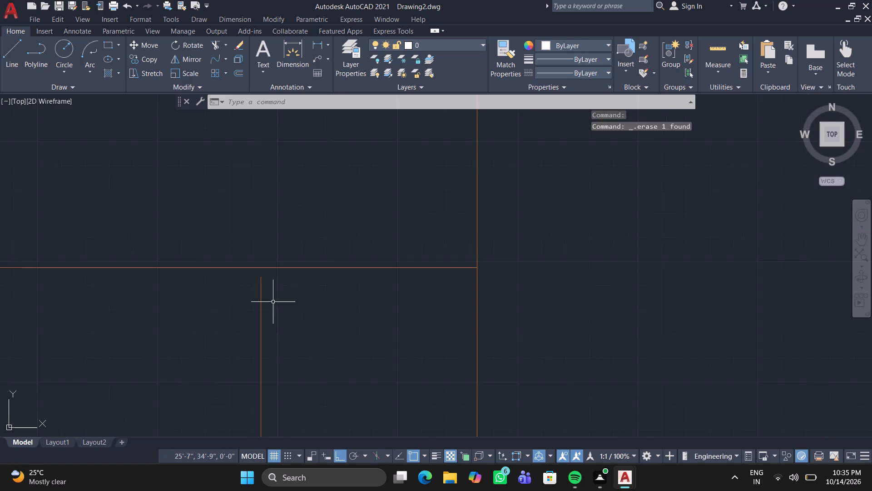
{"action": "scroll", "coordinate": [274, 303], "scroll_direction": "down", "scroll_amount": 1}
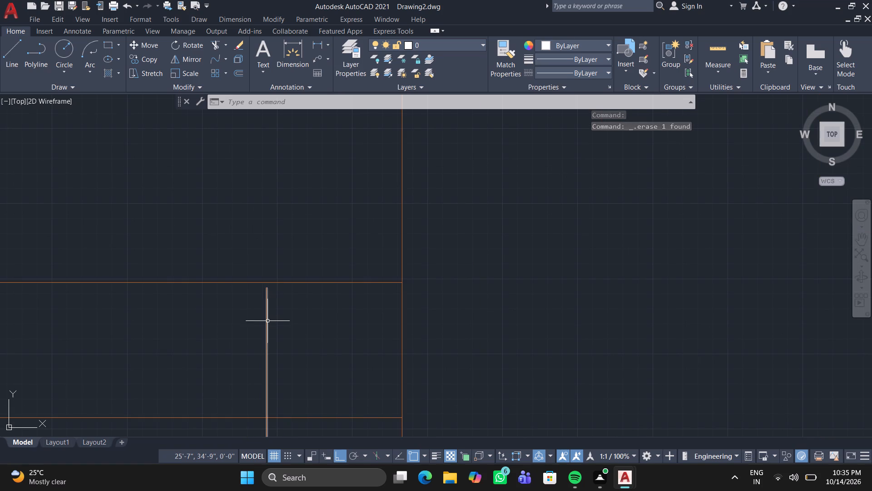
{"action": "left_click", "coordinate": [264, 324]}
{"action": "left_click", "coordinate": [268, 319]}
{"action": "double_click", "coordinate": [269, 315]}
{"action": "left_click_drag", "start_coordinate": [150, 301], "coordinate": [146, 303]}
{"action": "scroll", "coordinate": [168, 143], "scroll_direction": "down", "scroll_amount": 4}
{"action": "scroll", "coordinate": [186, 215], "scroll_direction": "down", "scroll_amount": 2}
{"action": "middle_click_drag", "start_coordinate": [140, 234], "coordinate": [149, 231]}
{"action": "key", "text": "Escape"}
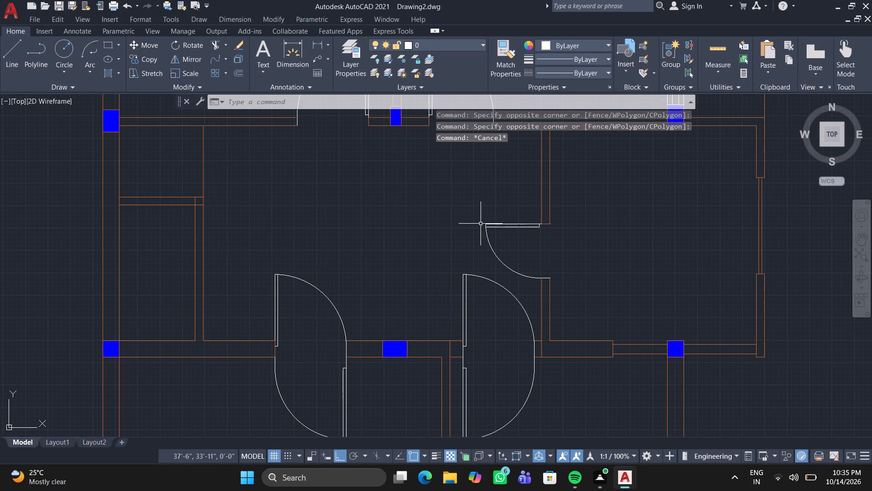
With Ortho off, copy the downward-swinging door beside the bottom wall's blue column to the vertical wall line at the narrow room's cross wall.
{"action": "left_click", "coordinate": [282, 399]}
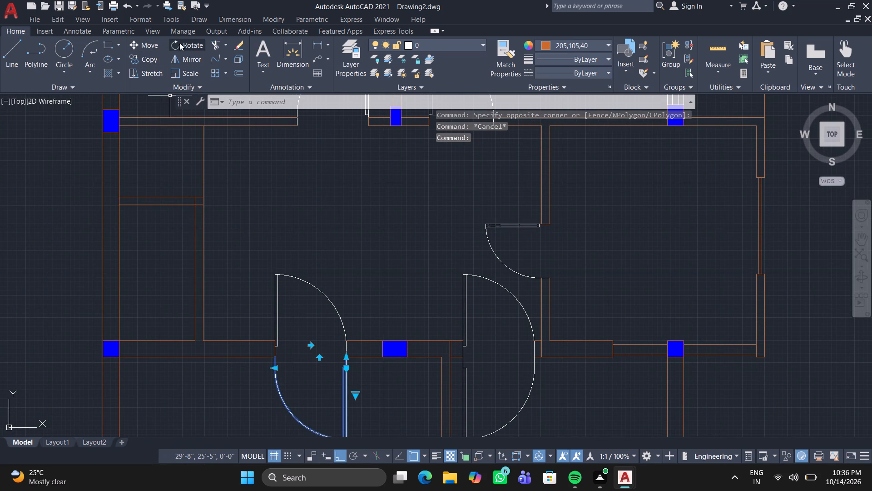
{"action": "left_click", "coordinate": [136, 57]}
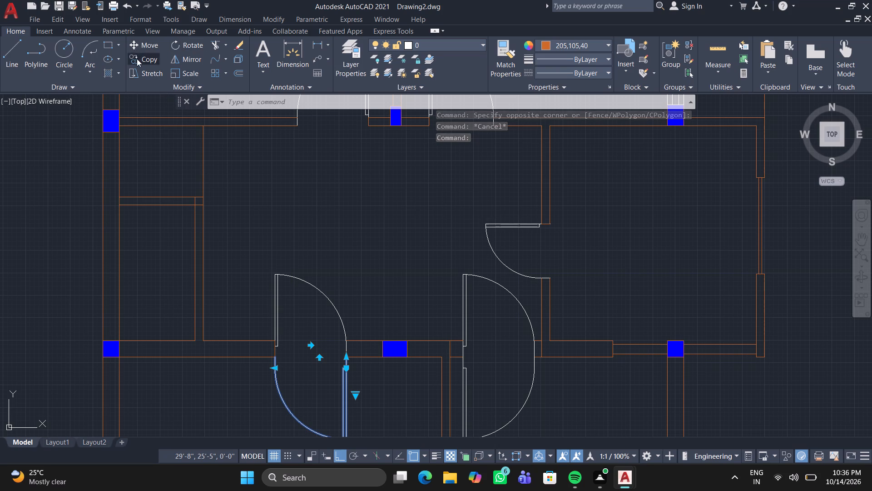
{"action": "left_click", "coordinate": [349, 346]}
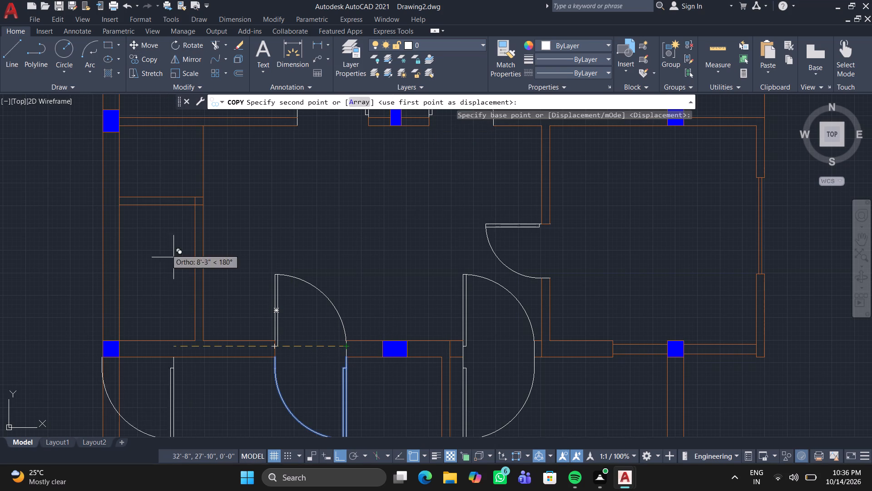
{"action": "key", "text": "F8"}
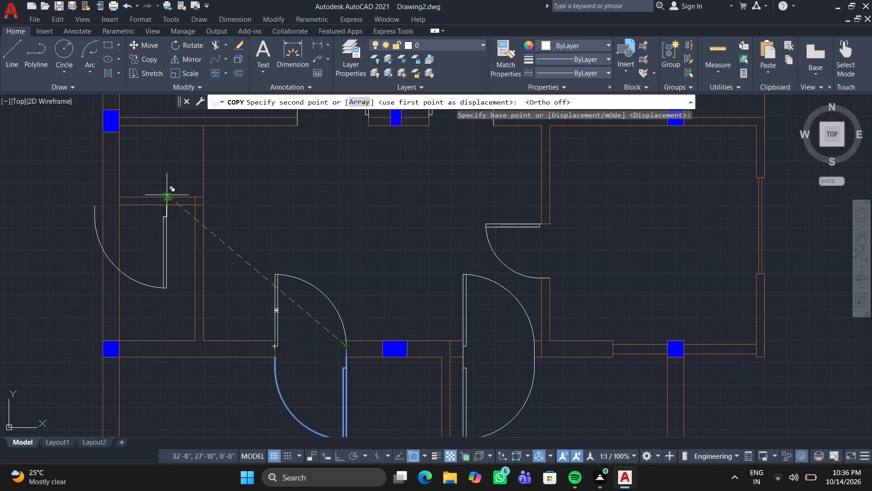
{"action": "scroll", "coordinate": [192, 197], "scroll_direction": "up", "scroll_amount": 2}
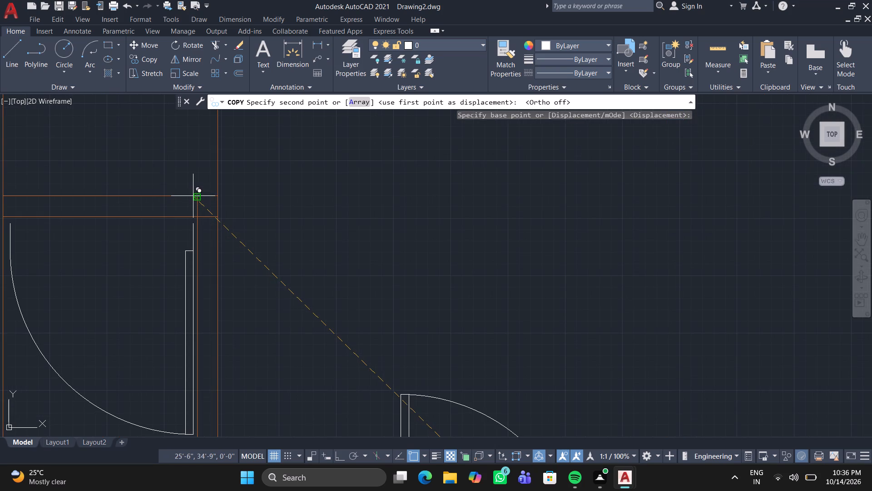
{"action": "left_click", "coordinate": [194, 194]}
{"action": "key", "text": "Escape"}
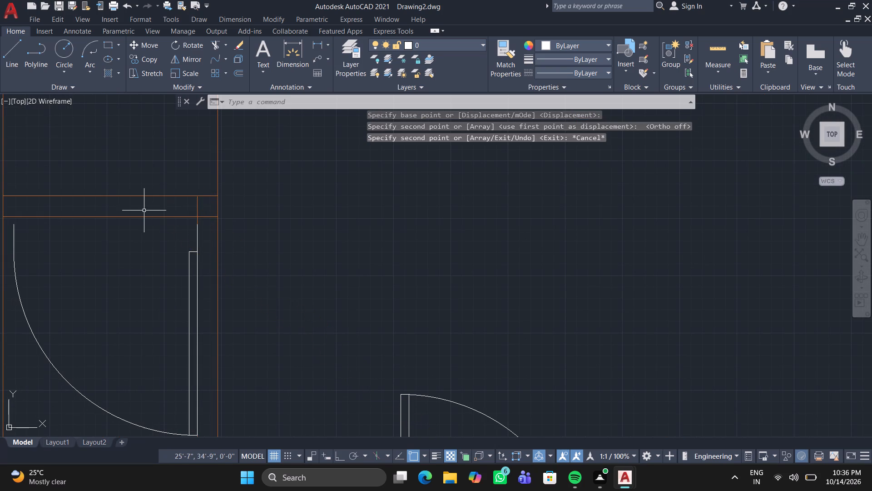
Move the copied door up so its hinge-side frame end meets the inner vertical wall line at the cross wall's upper line.
{"action": "scroll", "coordinate": [205, 201], "scroll_direction": "down", "scroll_amount": 1}
{"action": "scroll", "coordinate": [205, 201], "scroll_direction": "up", "scroll_amount": 4}
{"action": "scroll", "coordinate": [183, 176], "scroll_direction": "down", "scroll_amount": 1}
{"action": "scroll", "coordinate": [183, 176], "scroll_direction": "up", "scroll_amount": 3}
{"action": "scroll", "coordinate": [180, 240], "scroll_direction": "down", "scroll_amount": 4}
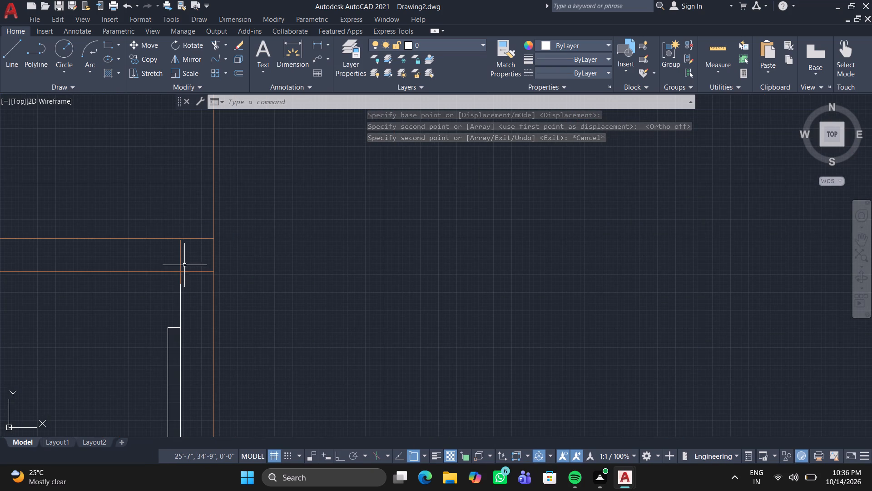
{"action": "left_click", "coordinate": [181, 298]}
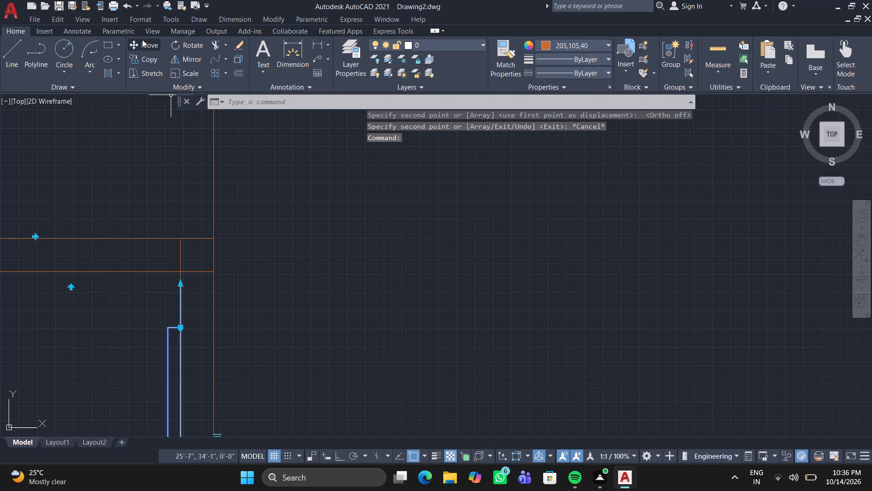
{"action": "left_click", "coordinate": [134, 44]}
{"action": "left_click", "coordinate": [182, 282]}
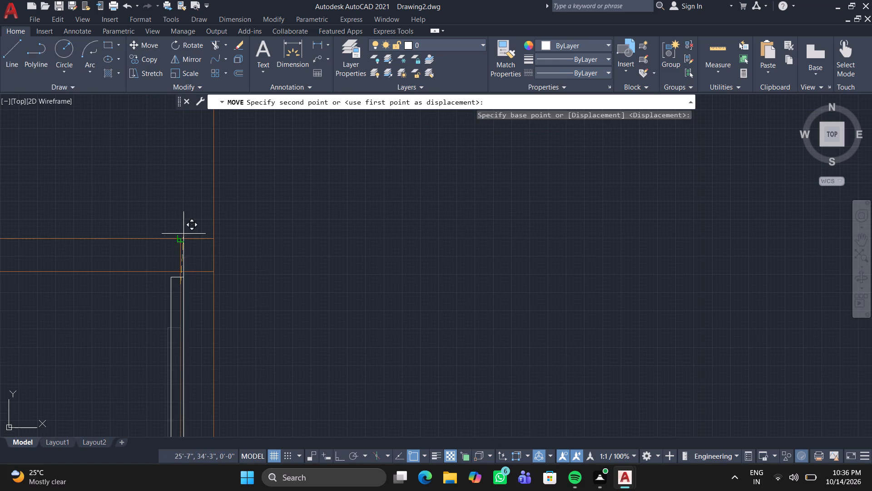
{"action": "scroll", "coordinate": [179, 238], "scroll_direction": "up", "scroll_amount": 3}
{"action": "double_click", "coordinate": [183, 244]}
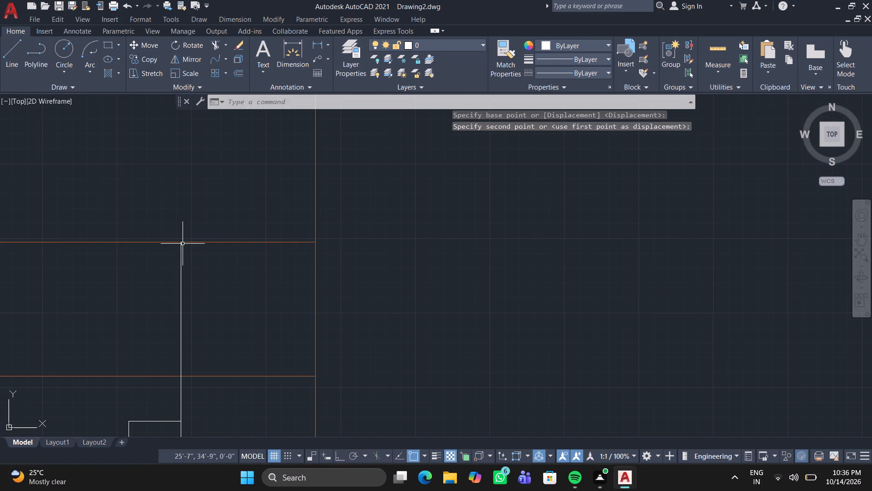
{"action": "key", "text": "Escape"}
Stretch the copied door to a narrower width by bringing its free side in towards the hinge side.
{"action": "scroll", "coordinate": [87, 276], "scroll_direction": "down", "scroll_amount": 2}
{"action": "middle_click_drag", "start_coordinate": [84, 276], "coordinate": [383, 200]}
{"action": "scroll", "coordinate": [233, 232], "scroll_direction": "down", "scroll_amount": 3}
{"action": "left_click", "coordinate": [163, 272]}
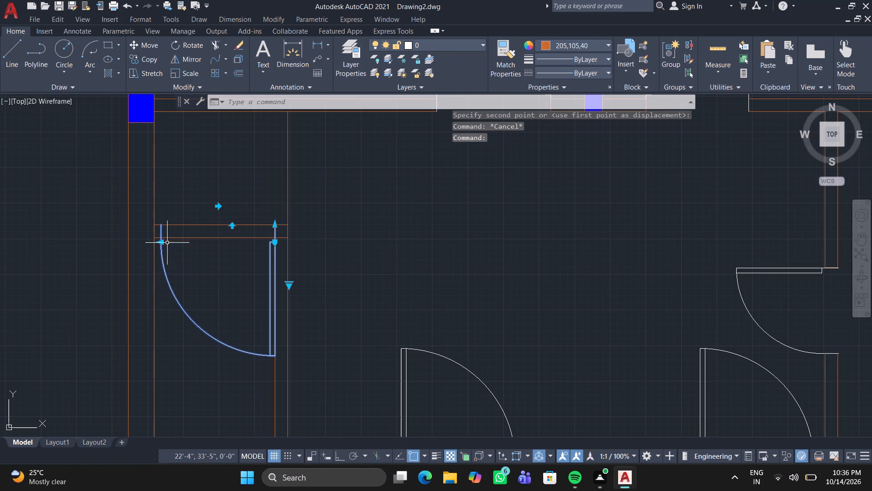
{"action": "double_click", "coordinate": [159, 240]}
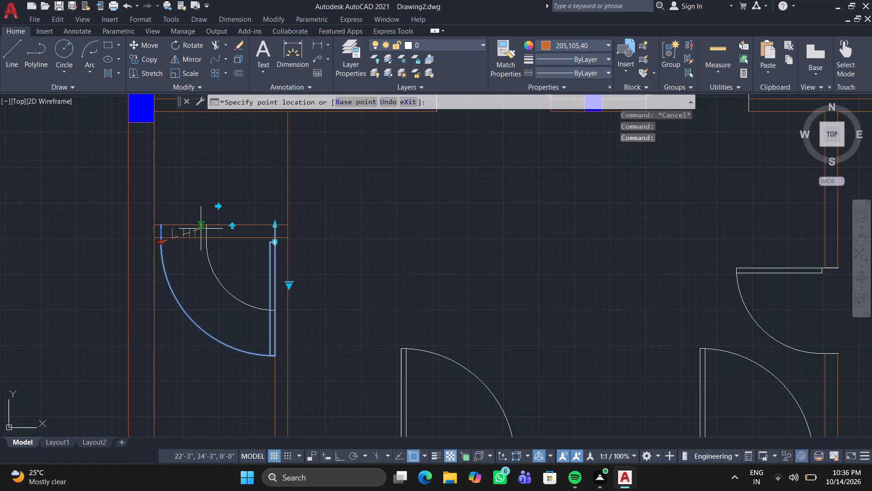
{"action": "left_click", "coordinate": [189, 231]}
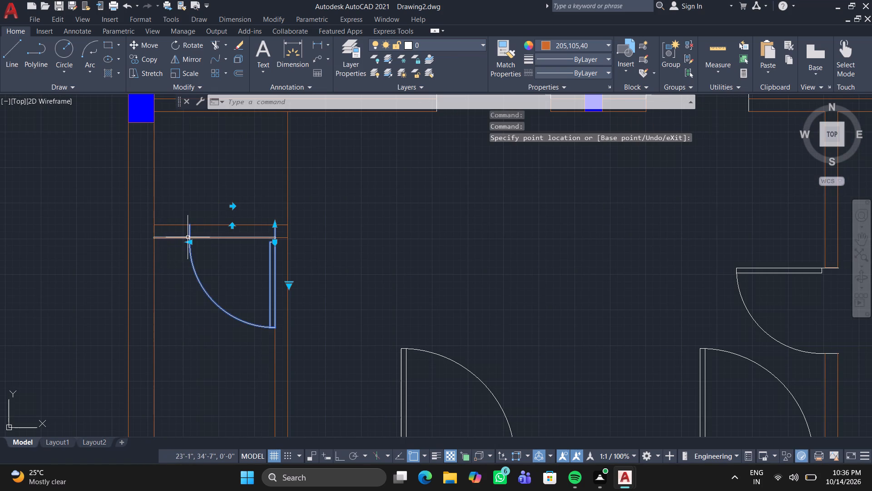
{"action": "key", "text": "Escape"}
{"action": "left_click", "coordinate": [190, 245]}
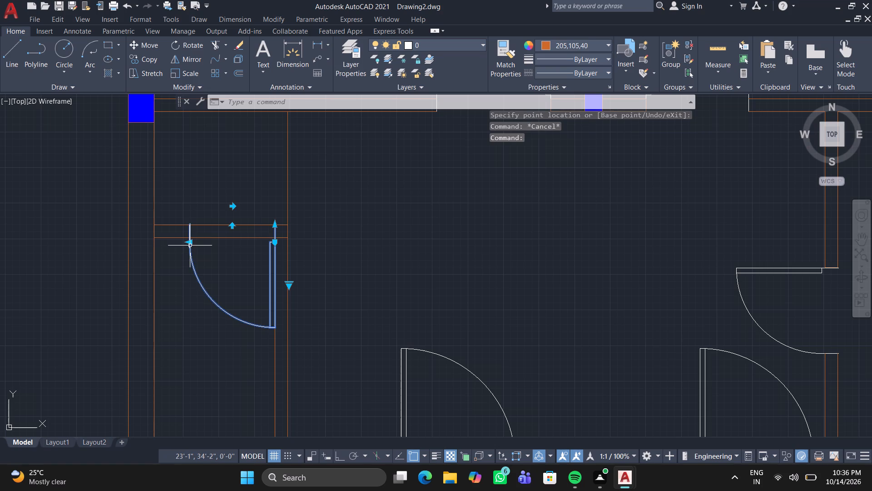
Narrow the cross-wall door slightly more by bringing its free side further in towards the hinge side.
{"action": "left_click", "coordinate": [190, 241]}
{"action": "left_click", "coordinate": [195, 228]}
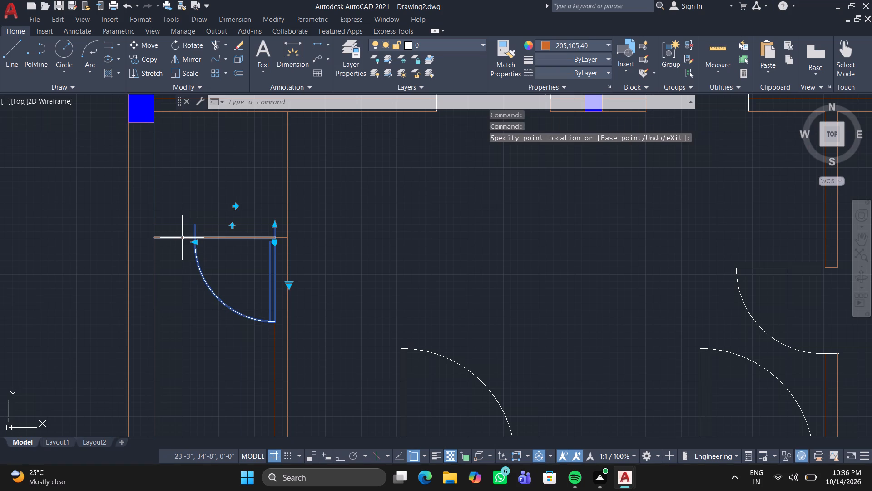
{"action": "key", "text": "Escape"}
{"action": "key", "text": "Escape"}
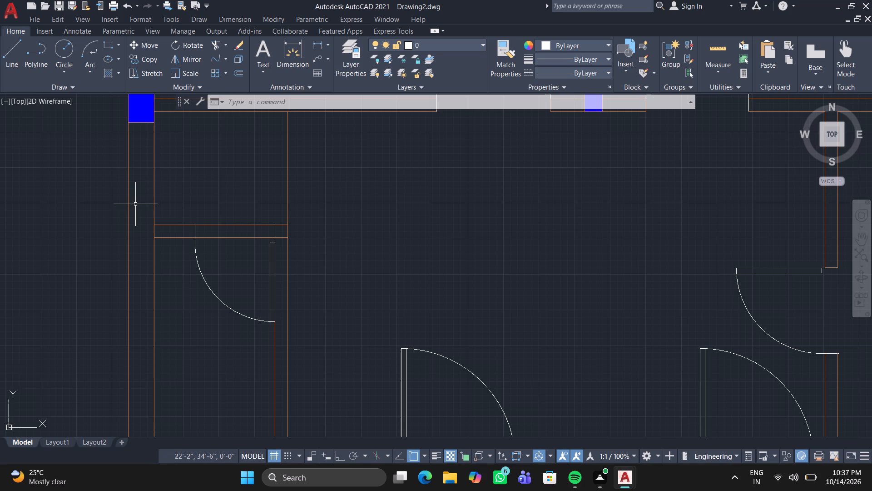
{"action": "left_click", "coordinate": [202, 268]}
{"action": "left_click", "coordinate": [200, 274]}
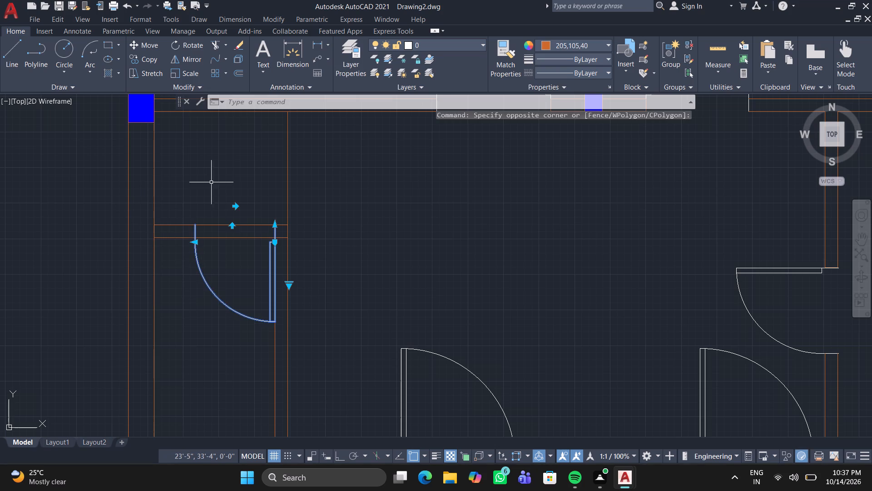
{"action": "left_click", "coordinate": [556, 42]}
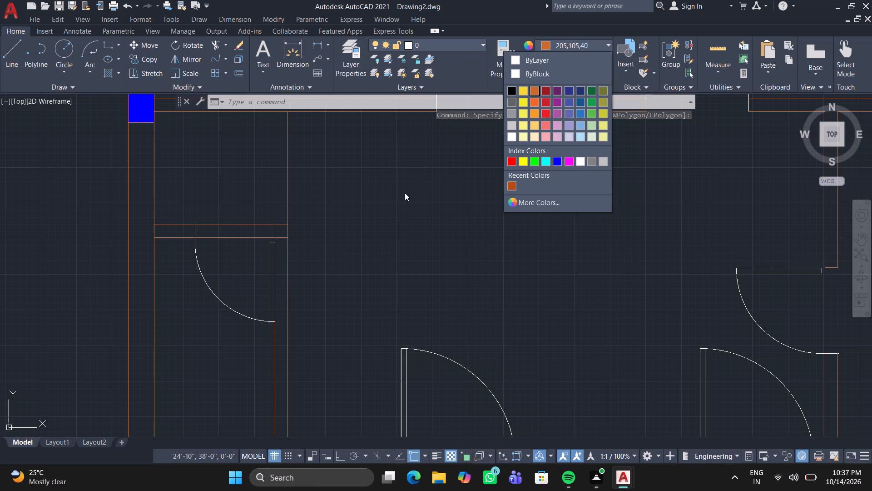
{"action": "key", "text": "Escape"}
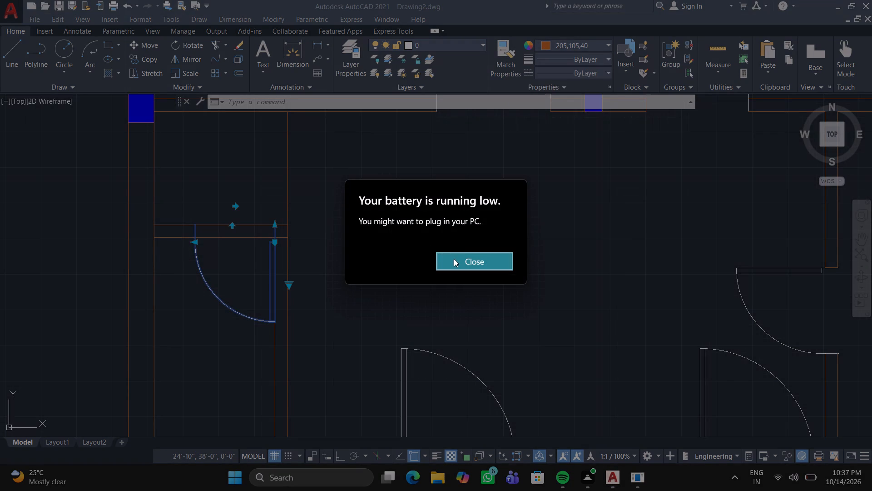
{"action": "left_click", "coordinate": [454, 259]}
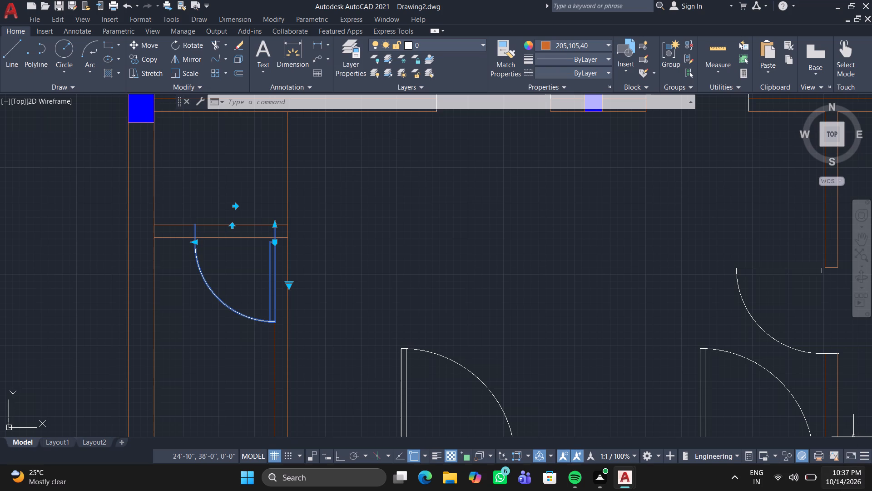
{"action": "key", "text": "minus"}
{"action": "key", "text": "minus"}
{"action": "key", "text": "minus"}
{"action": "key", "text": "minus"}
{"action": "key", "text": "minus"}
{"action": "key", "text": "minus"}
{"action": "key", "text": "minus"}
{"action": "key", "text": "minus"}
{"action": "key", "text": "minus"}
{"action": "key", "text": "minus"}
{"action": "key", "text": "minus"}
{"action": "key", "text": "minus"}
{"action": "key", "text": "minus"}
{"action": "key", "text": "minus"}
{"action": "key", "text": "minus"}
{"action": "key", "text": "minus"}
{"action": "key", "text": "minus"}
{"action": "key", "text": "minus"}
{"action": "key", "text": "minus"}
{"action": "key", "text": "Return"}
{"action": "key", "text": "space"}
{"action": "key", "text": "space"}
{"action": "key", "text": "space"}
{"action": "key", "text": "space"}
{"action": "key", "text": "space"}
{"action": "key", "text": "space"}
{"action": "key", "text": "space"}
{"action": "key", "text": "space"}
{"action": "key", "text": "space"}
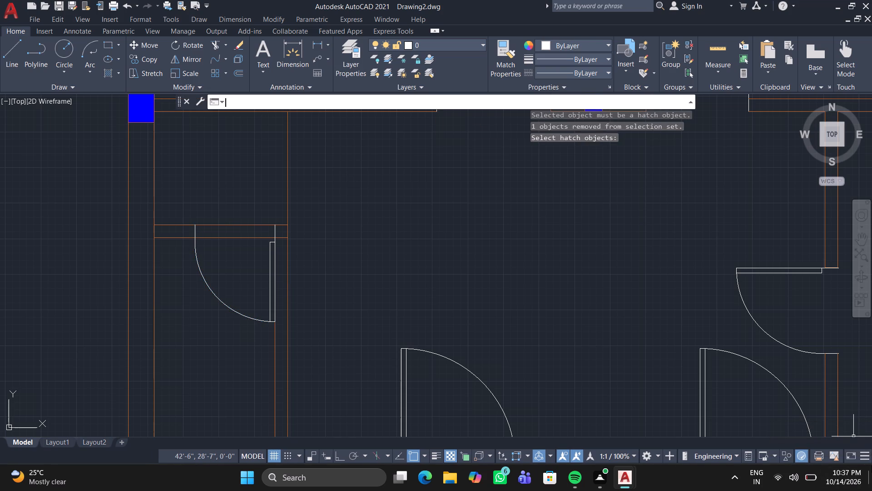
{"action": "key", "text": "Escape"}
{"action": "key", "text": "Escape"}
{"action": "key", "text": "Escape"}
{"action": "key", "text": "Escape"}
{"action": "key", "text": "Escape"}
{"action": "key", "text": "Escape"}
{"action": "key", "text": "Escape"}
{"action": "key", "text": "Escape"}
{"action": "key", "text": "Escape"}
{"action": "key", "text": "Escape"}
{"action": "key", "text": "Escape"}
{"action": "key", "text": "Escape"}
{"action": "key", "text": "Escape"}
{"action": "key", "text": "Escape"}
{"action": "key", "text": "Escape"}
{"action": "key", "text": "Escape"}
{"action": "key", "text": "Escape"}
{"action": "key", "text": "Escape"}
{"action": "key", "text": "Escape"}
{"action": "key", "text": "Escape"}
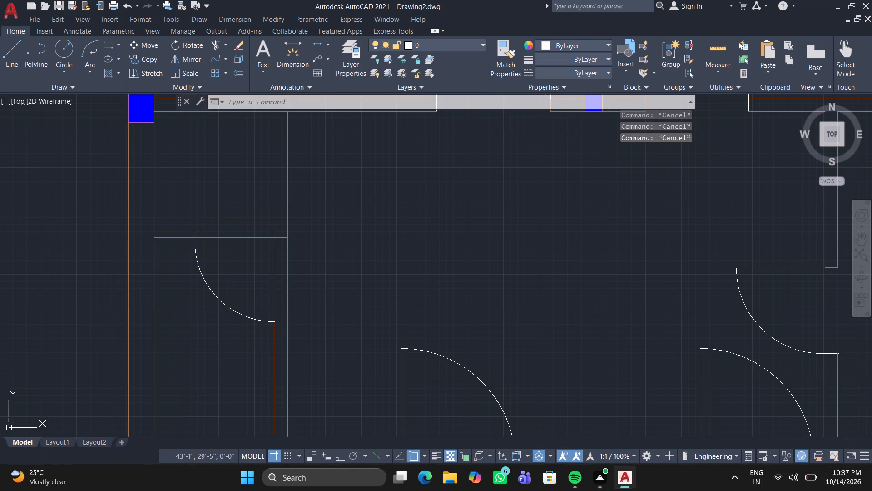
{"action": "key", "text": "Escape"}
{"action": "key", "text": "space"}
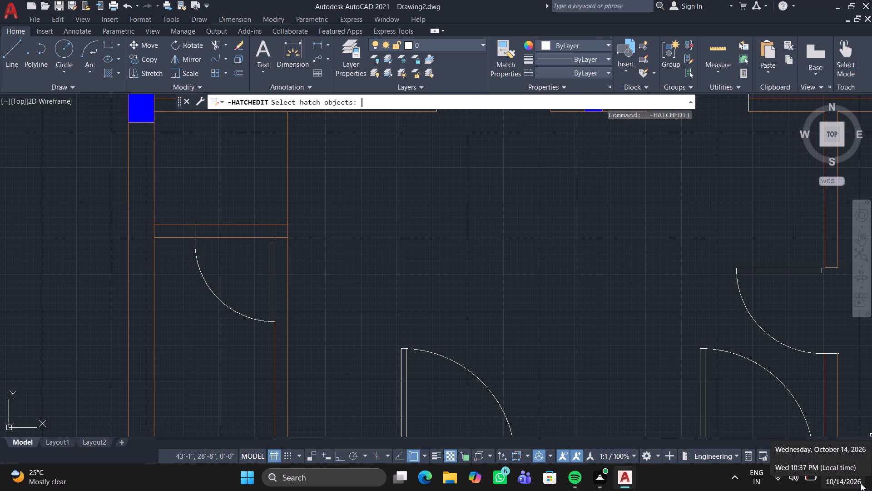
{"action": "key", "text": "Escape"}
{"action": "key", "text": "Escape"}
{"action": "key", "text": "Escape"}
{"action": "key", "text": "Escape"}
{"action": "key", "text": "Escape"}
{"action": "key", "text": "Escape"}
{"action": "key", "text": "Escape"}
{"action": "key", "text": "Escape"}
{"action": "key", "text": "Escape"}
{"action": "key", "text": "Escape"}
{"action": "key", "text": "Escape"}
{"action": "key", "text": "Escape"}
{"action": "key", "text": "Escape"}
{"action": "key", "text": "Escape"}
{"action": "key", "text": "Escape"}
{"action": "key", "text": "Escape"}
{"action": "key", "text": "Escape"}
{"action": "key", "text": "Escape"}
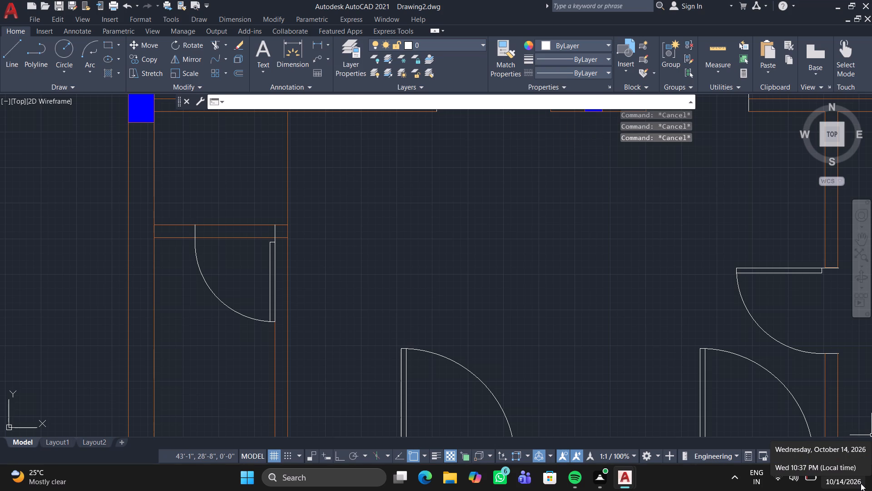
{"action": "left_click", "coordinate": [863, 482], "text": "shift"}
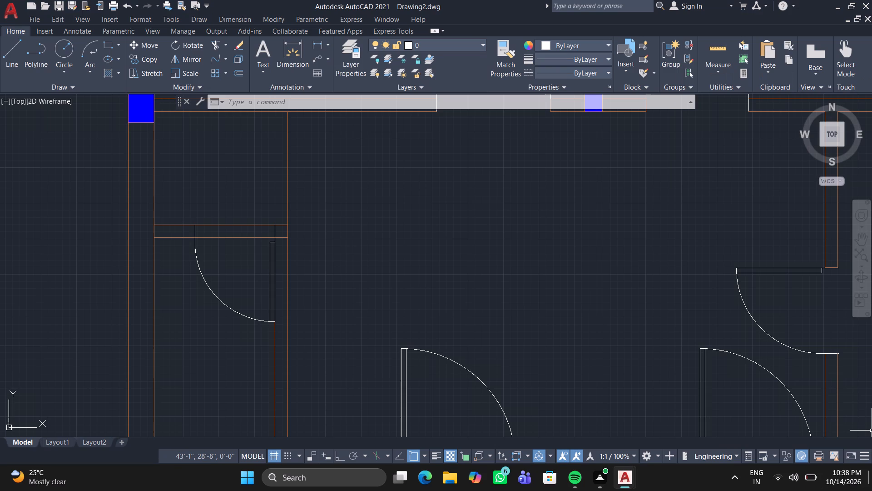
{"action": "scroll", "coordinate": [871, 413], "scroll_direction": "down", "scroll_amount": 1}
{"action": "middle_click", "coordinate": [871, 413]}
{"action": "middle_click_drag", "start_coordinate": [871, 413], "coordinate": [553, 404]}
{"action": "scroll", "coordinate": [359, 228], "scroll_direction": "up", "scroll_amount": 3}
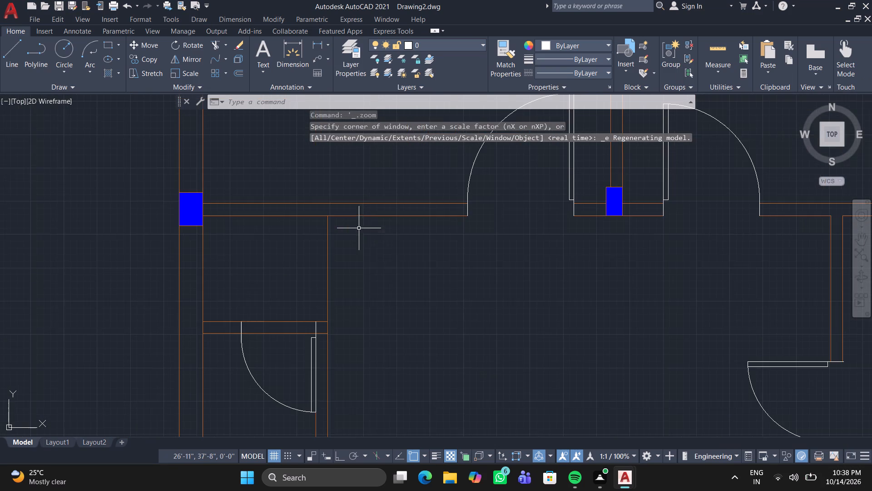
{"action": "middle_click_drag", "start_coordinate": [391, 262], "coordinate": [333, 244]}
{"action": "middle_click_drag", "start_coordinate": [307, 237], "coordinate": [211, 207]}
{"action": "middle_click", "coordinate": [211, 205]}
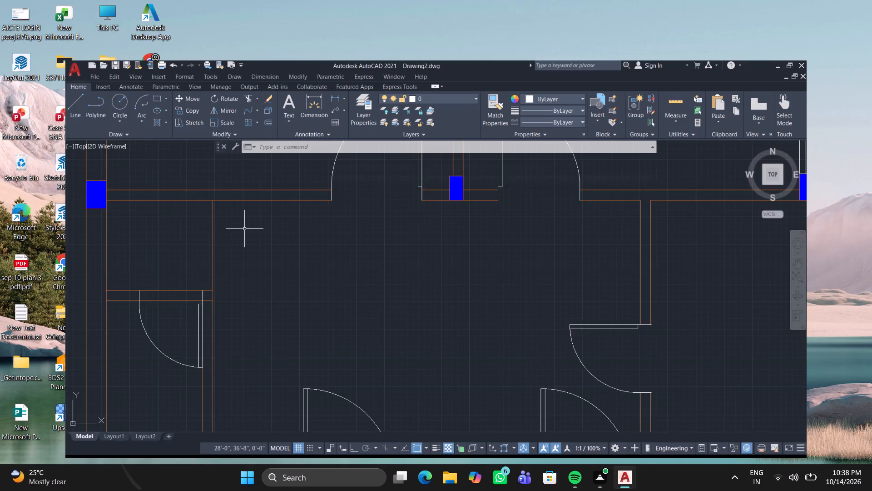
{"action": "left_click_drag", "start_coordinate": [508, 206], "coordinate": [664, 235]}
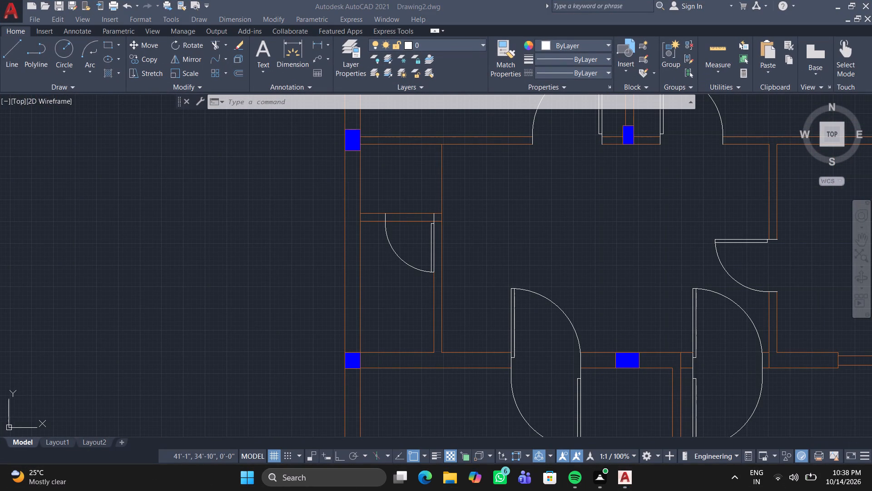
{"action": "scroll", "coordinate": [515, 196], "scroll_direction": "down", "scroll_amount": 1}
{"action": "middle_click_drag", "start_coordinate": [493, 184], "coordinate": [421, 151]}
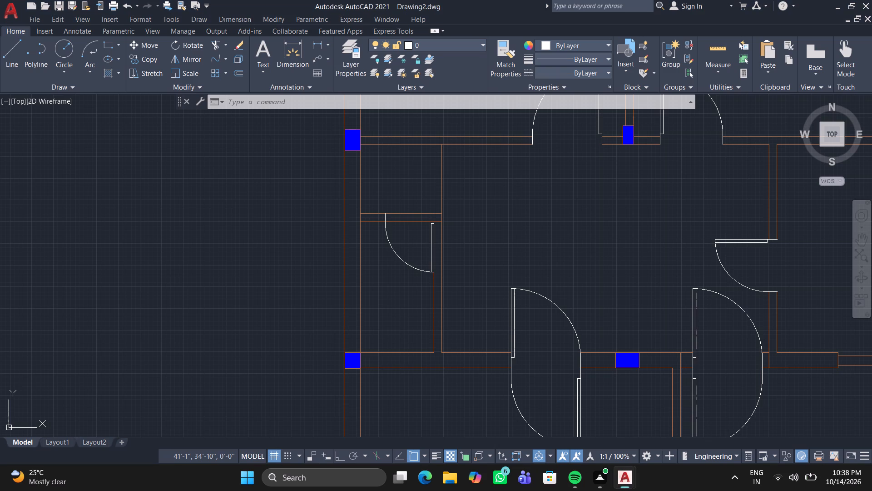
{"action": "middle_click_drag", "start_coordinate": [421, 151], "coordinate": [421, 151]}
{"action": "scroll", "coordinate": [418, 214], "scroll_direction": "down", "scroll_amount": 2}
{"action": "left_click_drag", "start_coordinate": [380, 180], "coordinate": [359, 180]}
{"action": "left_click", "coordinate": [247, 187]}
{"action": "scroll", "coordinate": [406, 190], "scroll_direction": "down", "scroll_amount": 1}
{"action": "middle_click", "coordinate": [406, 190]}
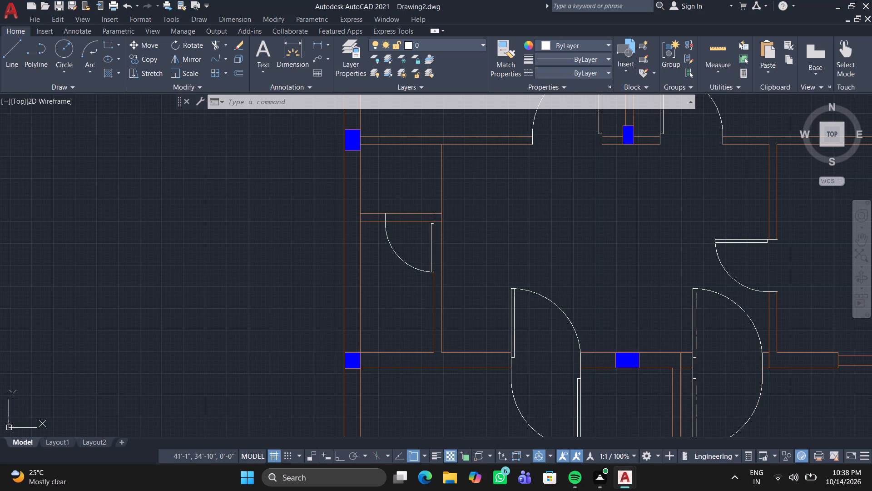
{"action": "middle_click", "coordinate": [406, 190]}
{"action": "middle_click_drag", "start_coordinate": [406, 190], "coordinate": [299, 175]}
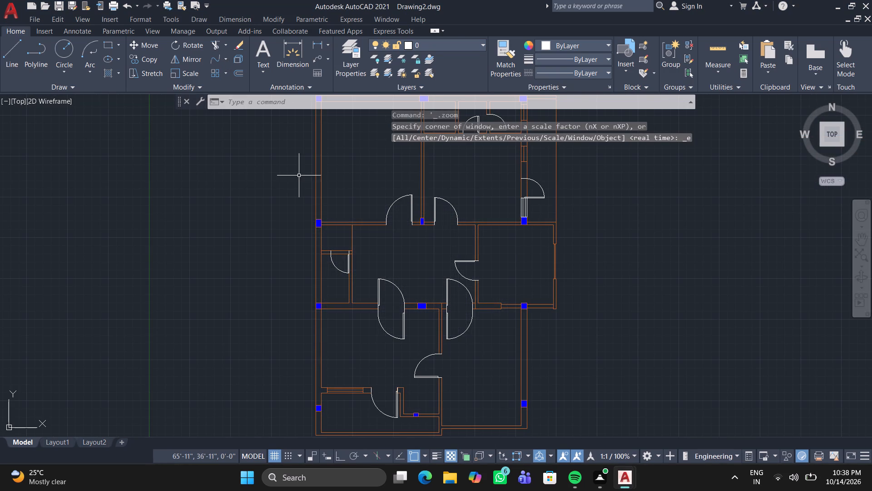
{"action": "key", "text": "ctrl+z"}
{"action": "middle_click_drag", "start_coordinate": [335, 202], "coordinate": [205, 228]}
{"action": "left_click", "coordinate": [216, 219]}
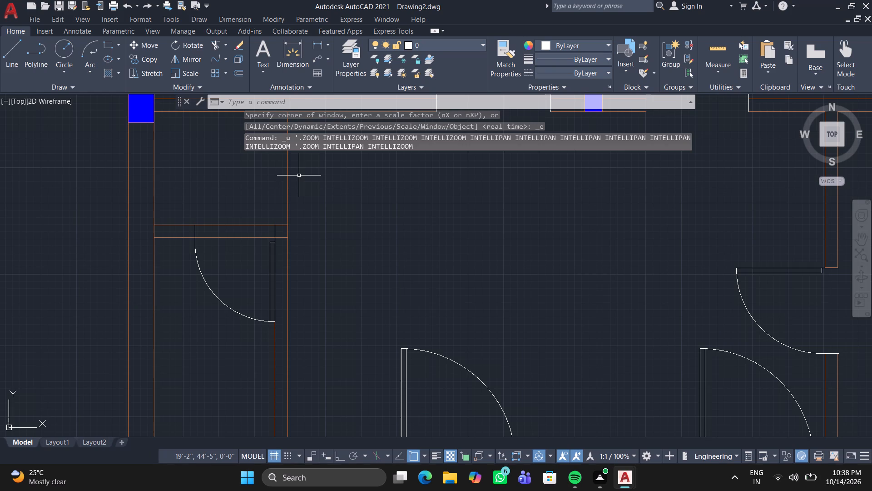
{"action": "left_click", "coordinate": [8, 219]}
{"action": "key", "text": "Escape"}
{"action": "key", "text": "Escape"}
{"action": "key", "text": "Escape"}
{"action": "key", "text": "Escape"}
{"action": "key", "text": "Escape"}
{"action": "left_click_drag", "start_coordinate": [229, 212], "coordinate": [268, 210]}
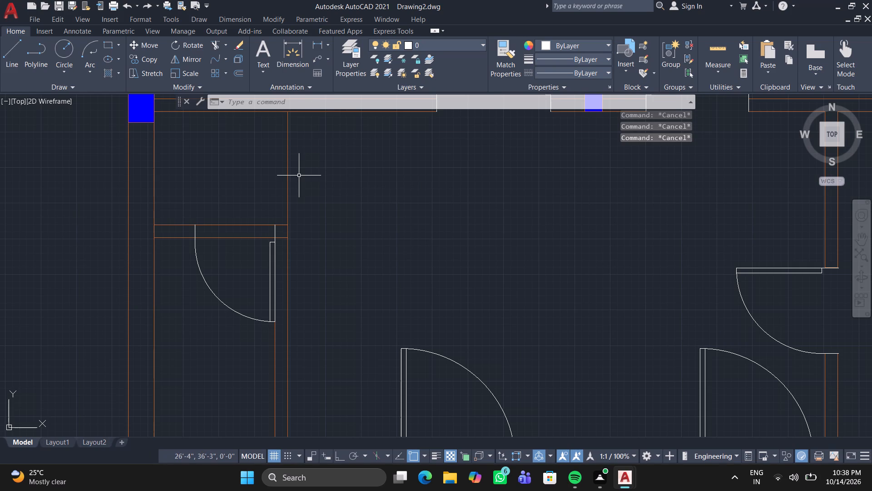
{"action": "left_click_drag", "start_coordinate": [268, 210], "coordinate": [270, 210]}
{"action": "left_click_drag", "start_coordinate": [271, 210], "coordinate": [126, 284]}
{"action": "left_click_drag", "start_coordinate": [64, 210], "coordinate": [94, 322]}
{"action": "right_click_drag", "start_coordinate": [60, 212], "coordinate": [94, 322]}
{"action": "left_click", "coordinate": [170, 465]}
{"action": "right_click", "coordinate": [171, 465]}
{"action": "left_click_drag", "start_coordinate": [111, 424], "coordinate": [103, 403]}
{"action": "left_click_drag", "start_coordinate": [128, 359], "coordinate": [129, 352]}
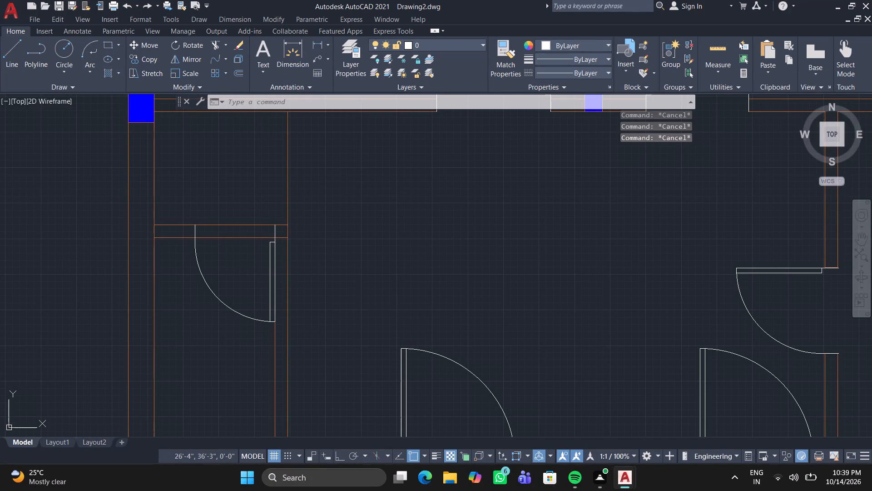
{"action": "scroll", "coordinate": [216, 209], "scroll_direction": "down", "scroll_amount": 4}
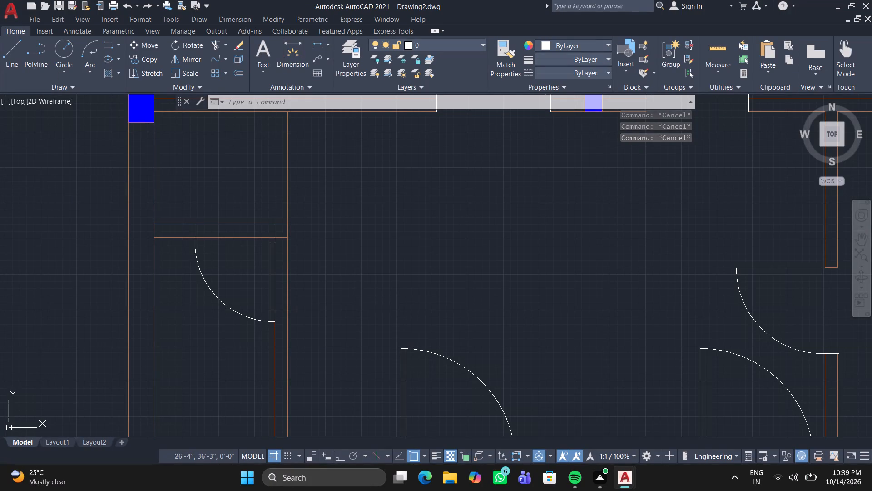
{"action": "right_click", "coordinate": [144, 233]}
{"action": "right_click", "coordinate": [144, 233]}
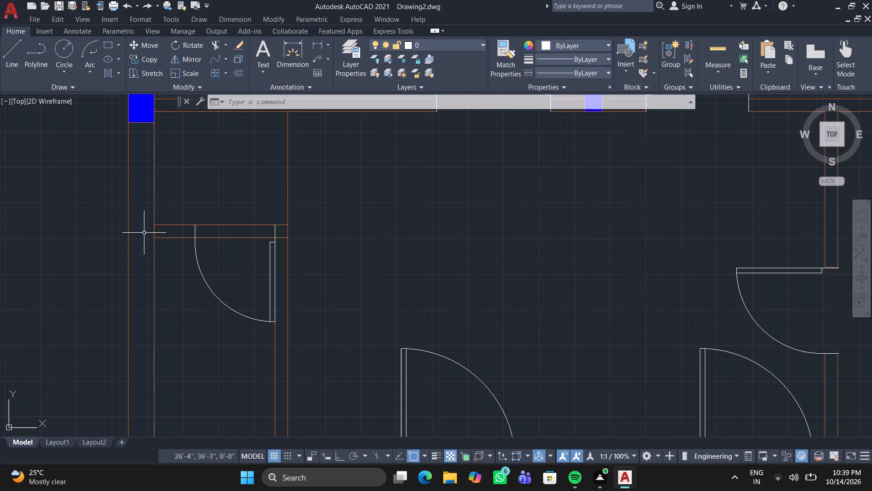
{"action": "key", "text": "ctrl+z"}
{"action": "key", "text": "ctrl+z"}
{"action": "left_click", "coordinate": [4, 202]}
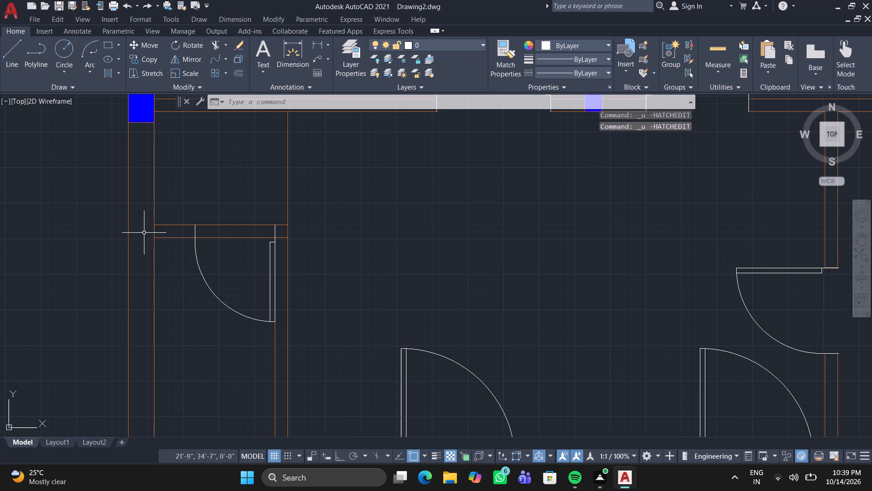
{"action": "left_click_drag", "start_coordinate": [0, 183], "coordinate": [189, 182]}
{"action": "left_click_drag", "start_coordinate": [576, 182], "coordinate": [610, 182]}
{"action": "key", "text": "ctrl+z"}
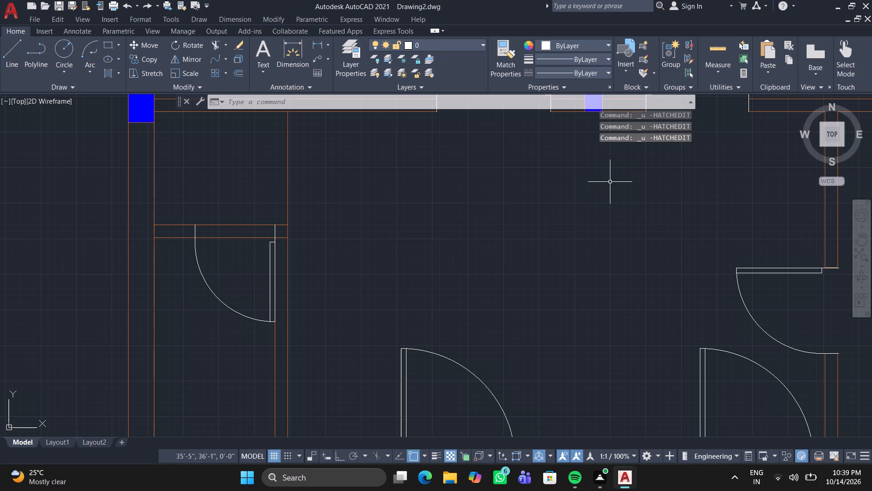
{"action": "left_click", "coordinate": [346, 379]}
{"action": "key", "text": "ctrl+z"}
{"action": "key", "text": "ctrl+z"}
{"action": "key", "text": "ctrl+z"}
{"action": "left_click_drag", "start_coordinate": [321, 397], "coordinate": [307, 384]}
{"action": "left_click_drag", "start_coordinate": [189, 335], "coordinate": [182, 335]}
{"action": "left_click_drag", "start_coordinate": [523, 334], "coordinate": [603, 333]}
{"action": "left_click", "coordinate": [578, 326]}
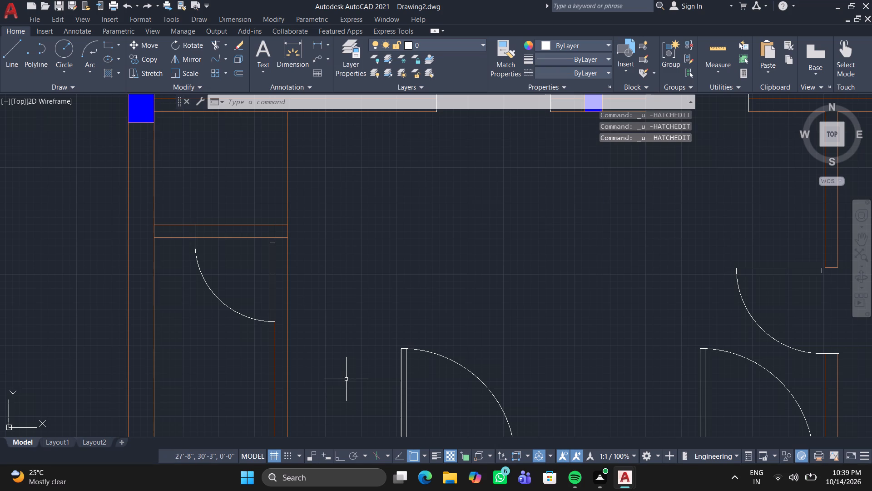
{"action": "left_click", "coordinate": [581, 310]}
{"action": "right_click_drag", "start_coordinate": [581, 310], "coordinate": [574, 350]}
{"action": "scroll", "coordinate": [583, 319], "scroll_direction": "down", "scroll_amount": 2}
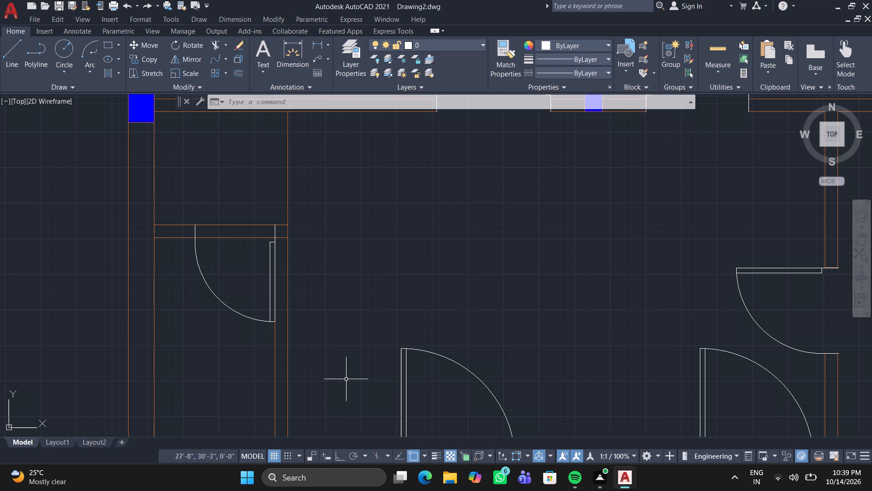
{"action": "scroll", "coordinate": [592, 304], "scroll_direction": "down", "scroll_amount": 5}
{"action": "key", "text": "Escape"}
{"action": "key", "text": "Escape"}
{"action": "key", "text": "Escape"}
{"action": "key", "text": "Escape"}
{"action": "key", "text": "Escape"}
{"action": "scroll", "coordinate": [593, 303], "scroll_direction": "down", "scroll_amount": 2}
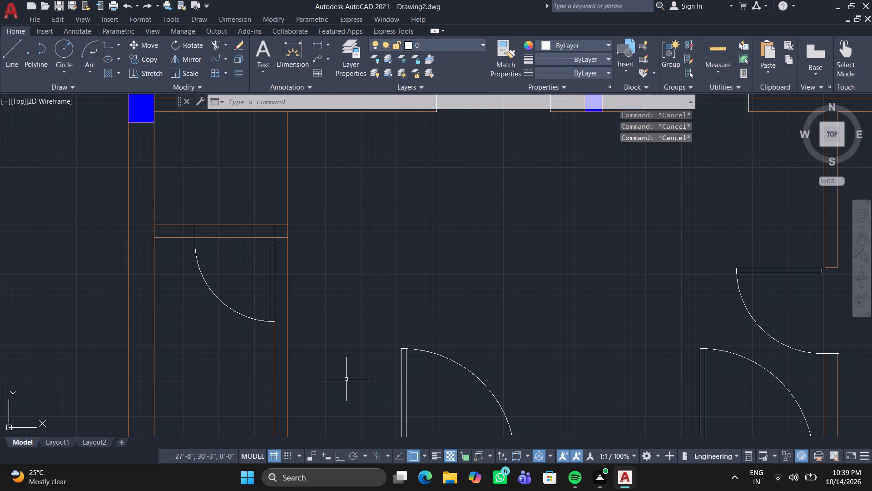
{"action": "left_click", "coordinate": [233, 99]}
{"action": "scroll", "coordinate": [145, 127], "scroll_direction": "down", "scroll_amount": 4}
Run the LOGFILE command.
{"action": "middle_click", "coordinate": [227, 206]}
{"action": "middle_click_drag", "start_coordinate": [222, 207], "coordinate": [0, 203]}
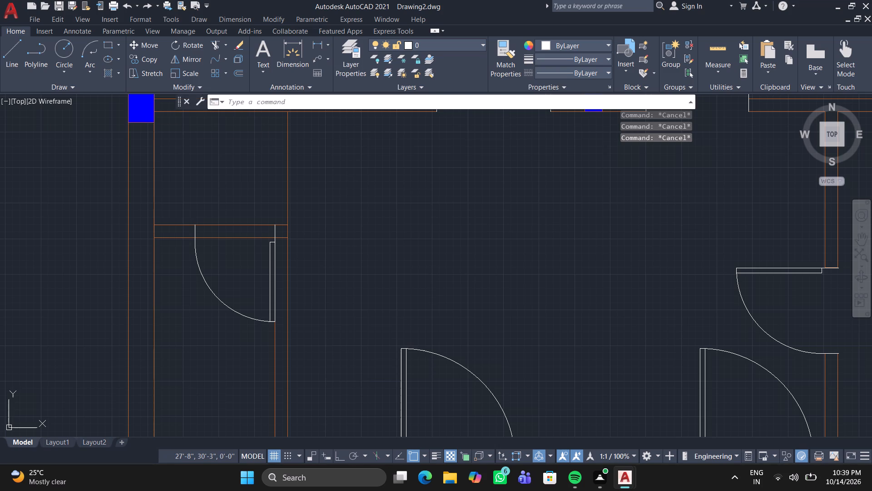
{"action": "type", "text": "LOGFILE"}
{"action": "key", "text": "Return"}
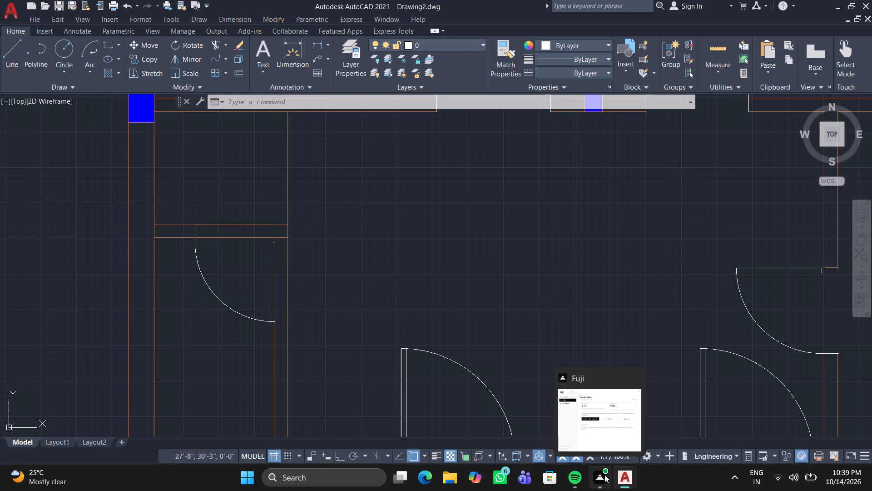
Save the drawing under the new name BBB in the Documents folder.
{"action": "left_click", "coordinate": [10, 8]}
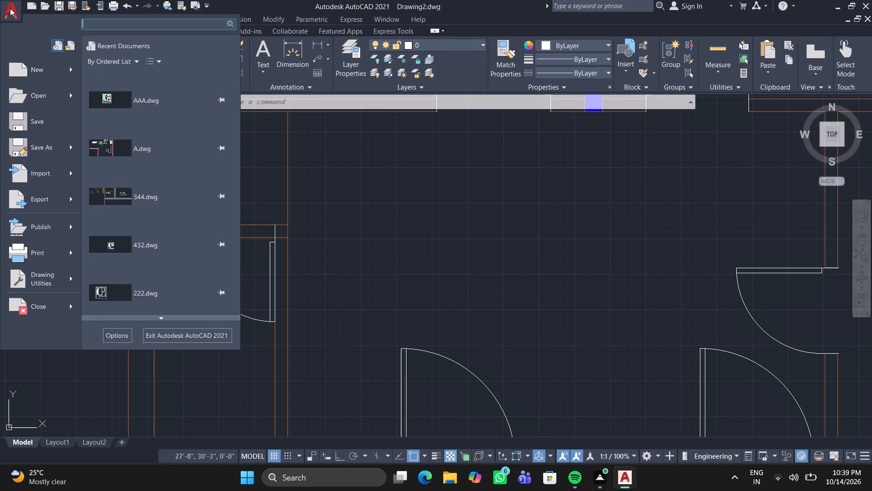
{"action": "left_click", "coordinate": [26, 148]}
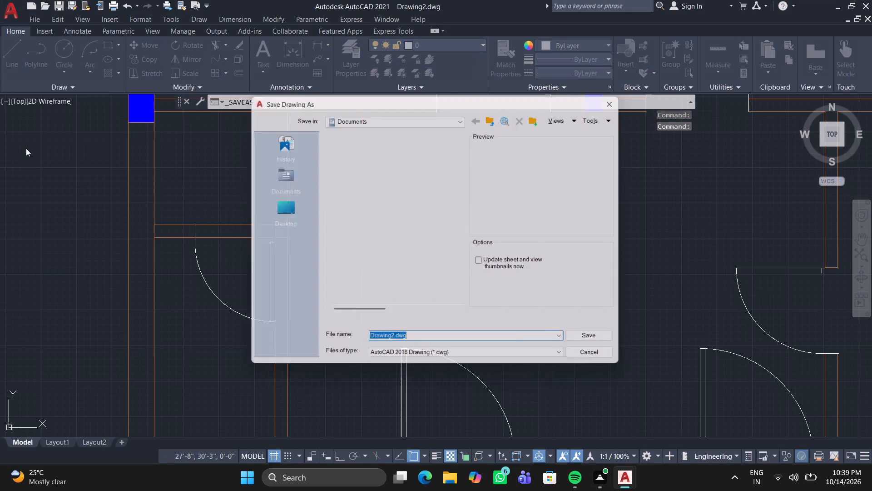
{"action": "left_click", "coordinate": [496, 343]}
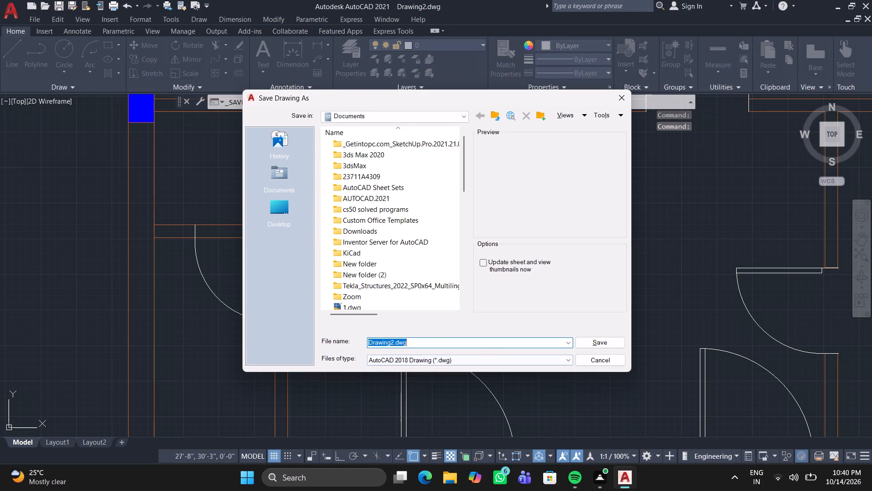
{"action": "key", "text": "BackSpace"}
{"action": "key", "text": "BackSpace"}
{"action": "key", "text": "BackSpace"}
{"action": "key", "text": "BackSpace"}
{"action": "key", "text": "BackSpace"}
{"action": "key", "text": "BackSpace"}
{"action": "key", "text": "BackSpace"}
{"action": "key", "text": "BackSpace"}
{"action": "key", "text": "BackSpace"}
{"action": "key", "text": "BackSpace"}
{"action": "key", "text": "BackSpace"}
{"action": "key", "text": "BackSpace"}
{"action": "key", "text": "BackSpace"}
{"action": "key", "text": "BackSpace"}
{"action": "key", "text": "BackSpace"}
{"action": "key", "text": "BackSpace"}
{"action": "key", "text": "BackSpace"}
{"action": "key", "text": "BackSpace"}
{"action": "key", "text": "BackSpace"}
{"action": "key", "text": "BackSpace"}
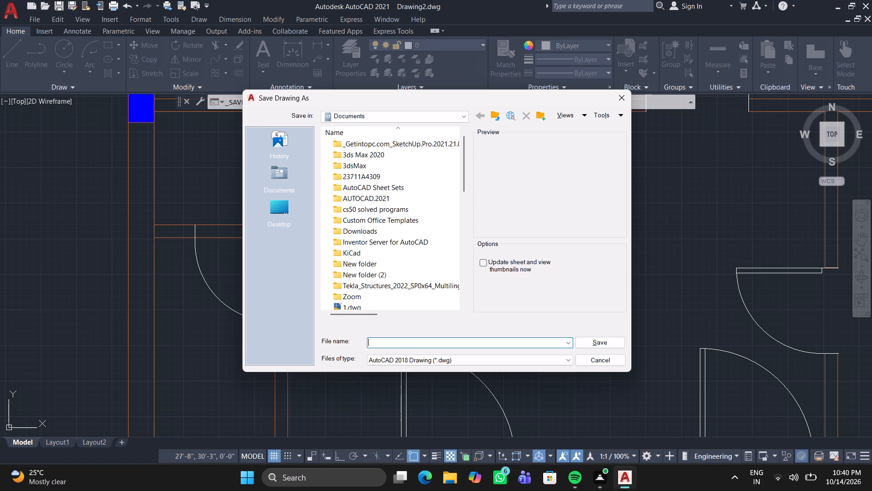
{"action": "type", "text": "BBB"}
{"action": "key", "text": "Return"}
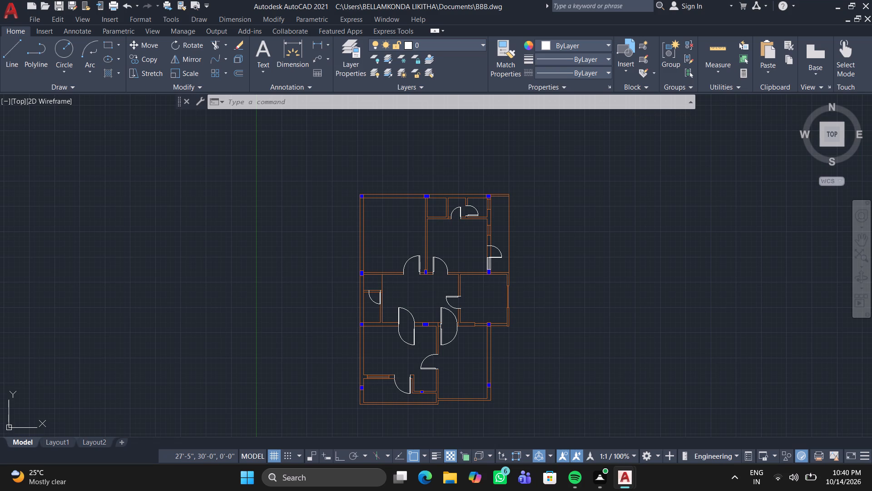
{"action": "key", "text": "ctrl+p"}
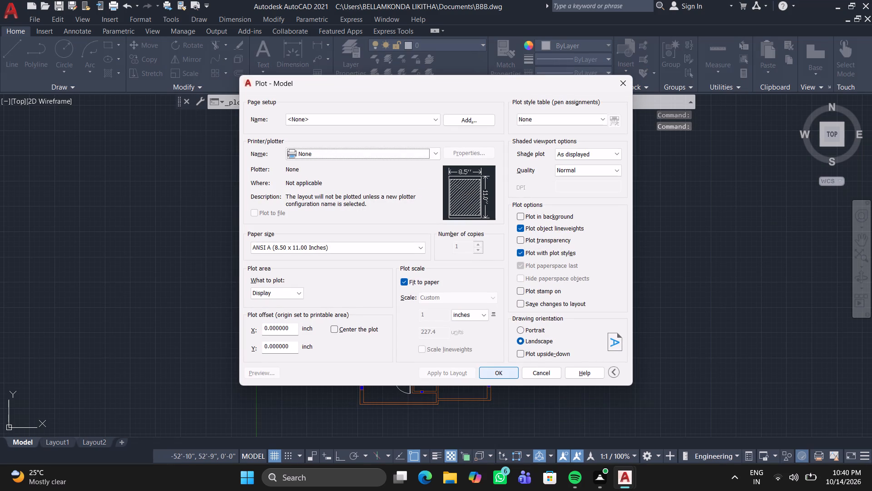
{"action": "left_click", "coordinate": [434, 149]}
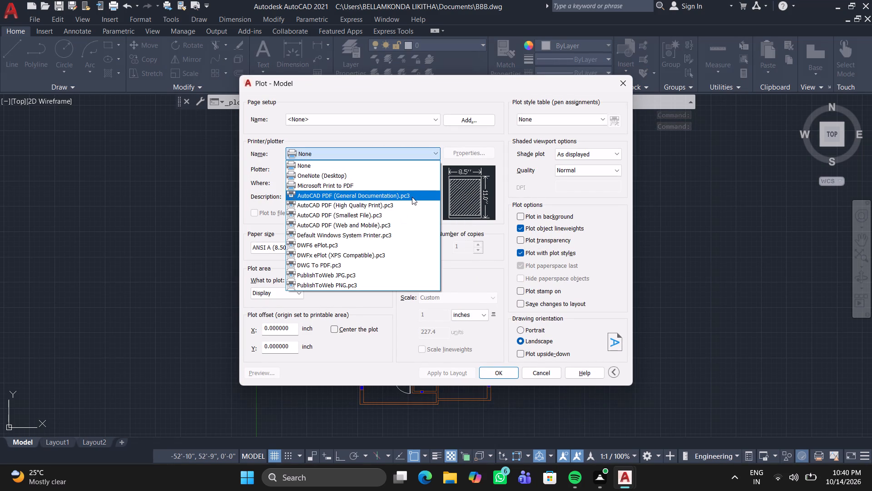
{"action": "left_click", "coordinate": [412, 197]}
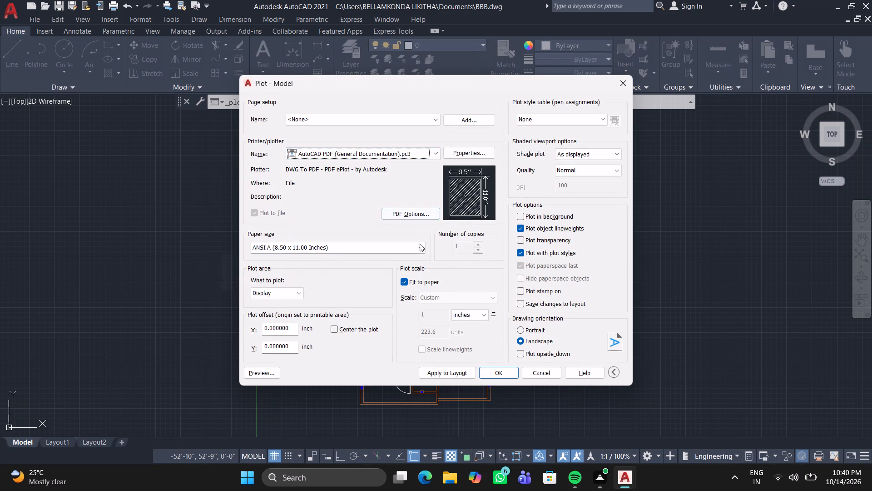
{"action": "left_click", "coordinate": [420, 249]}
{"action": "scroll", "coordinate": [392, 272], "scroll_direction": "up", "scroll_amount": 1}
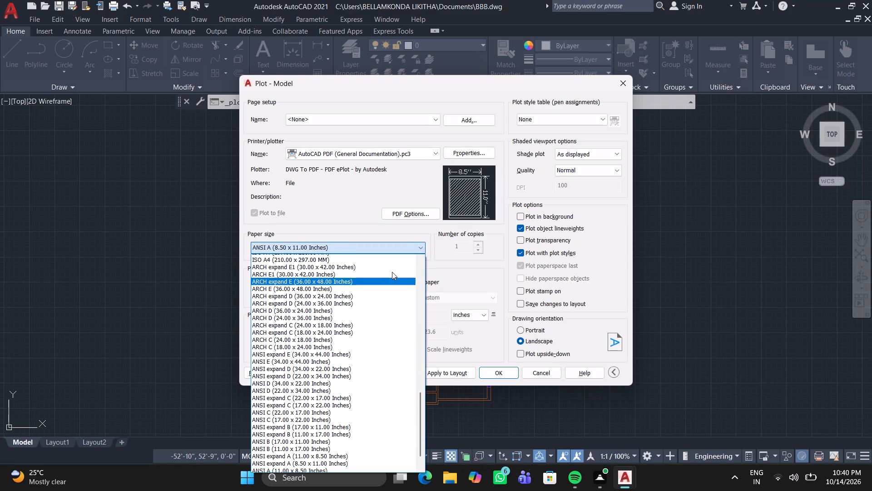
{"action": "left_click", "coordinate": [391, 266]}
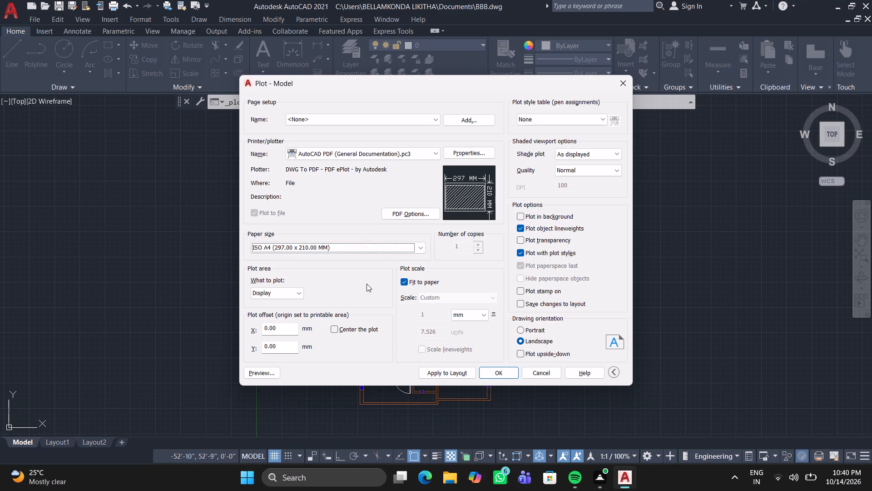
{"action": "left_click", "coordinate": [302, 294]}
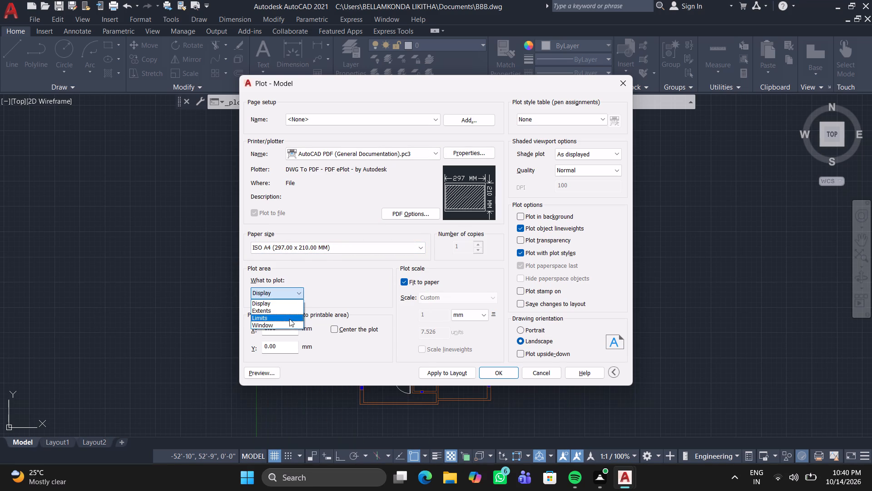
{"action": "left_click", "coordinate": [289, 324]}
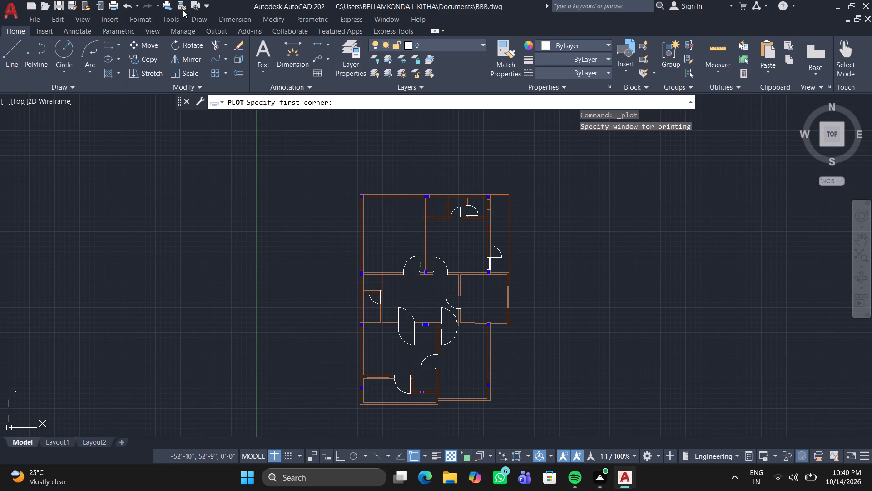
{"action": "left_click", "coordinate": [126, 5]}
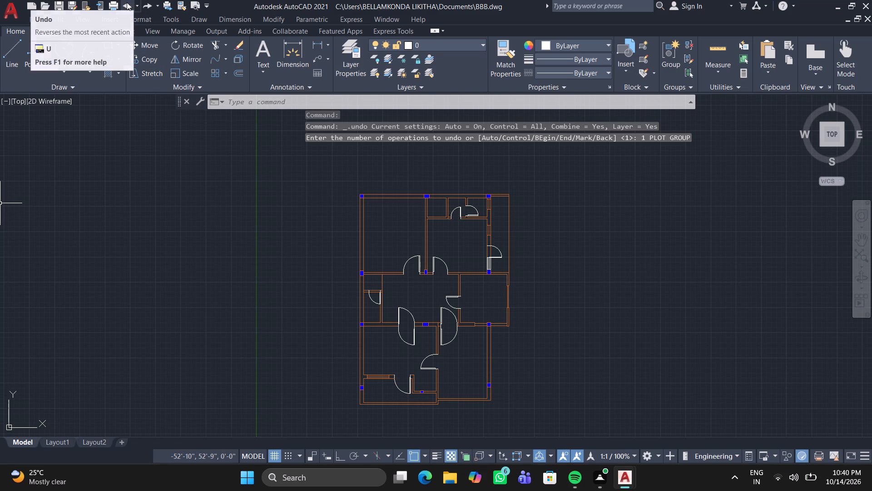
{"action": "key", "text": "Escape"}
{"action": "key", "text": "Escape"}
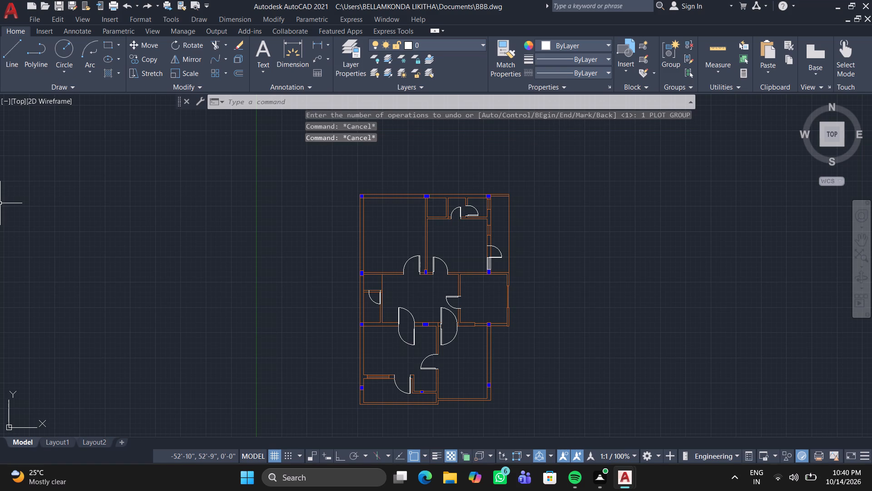
Set up a plot with the AutoCAD PDF (General Documentation).pc3 plotter and ISO A4 (297.00 x 210.00 MM) paper.
{"action": "key", "text": "ctrl+p"}
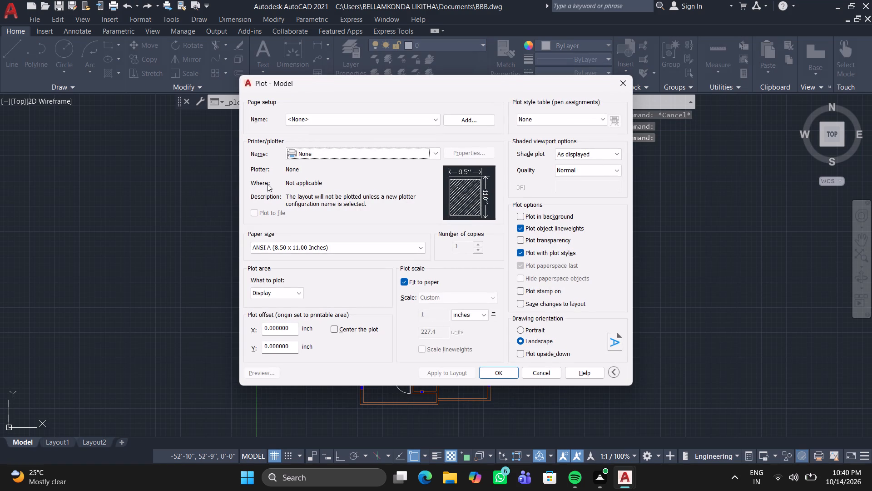
{"action": "left_click", "coordinate": [435, 153]}
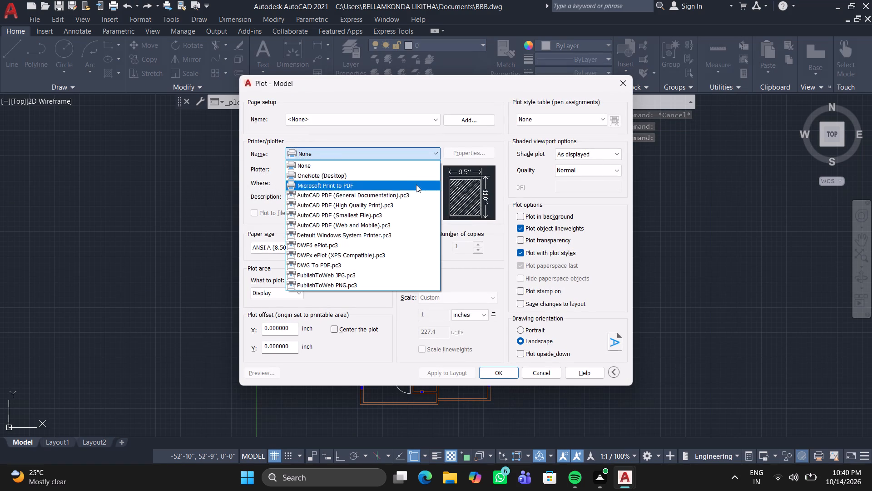
{"action": "left_click", "coordinate": [412, 197]}
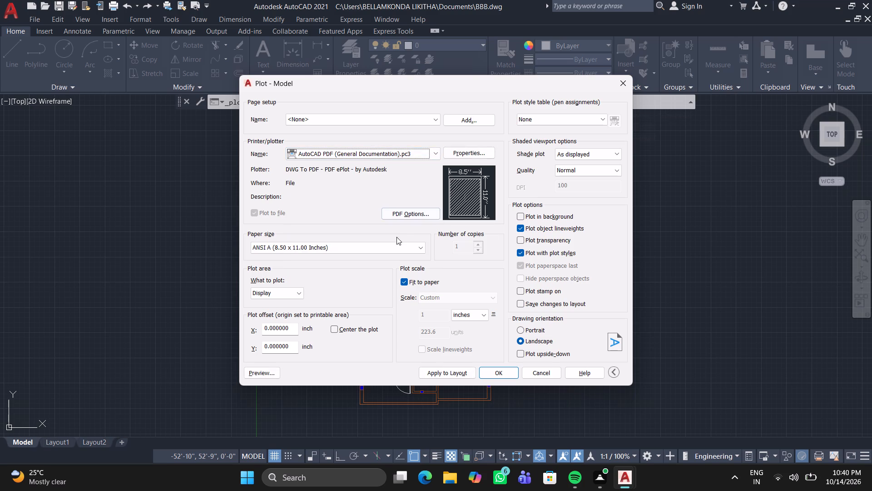
{"action": "left_click", "coordinate": [422, 250]}
{"action": "scroll", "coordinate": [400, 273], "scroll_direction": "up", "scroll_amount": 2}
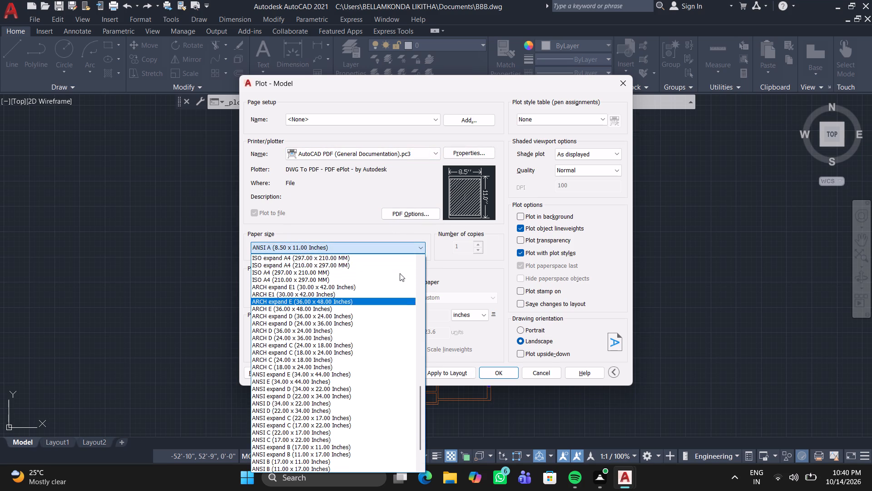
{"action": "left_click", "coordinate": [392, 286]}
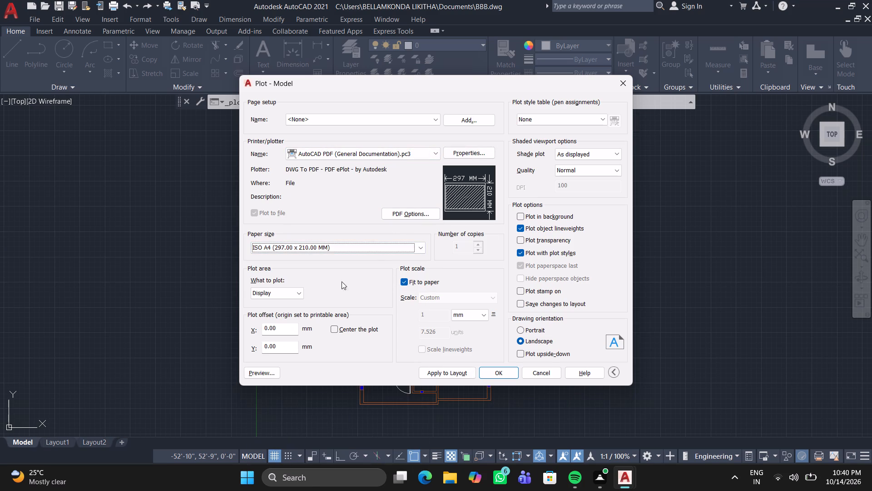
Set the plot area to a window enclosing the whole floor plan.
{"action": "left_click", "coordinate": [298, 293]}
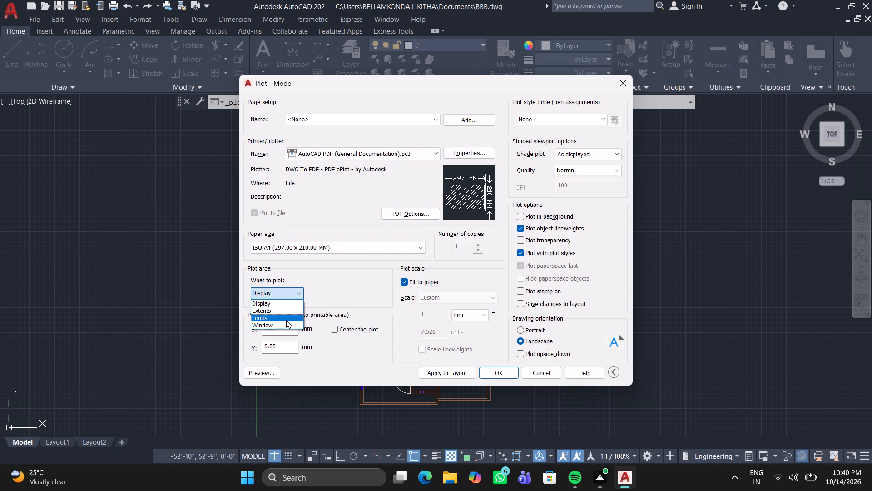
{"action": "left_click", "coordinate": [285, 322]}
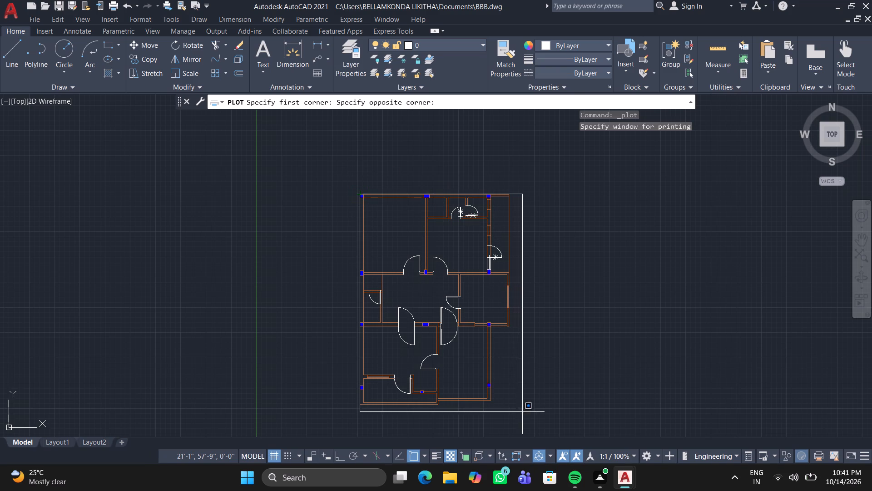
Turn off plotting of object lineweights, set the orientation to Portrait and plot to BBB-Model.pdf in the Documents folder.
{"action": "left_click", "coordinate": [521, 228]}
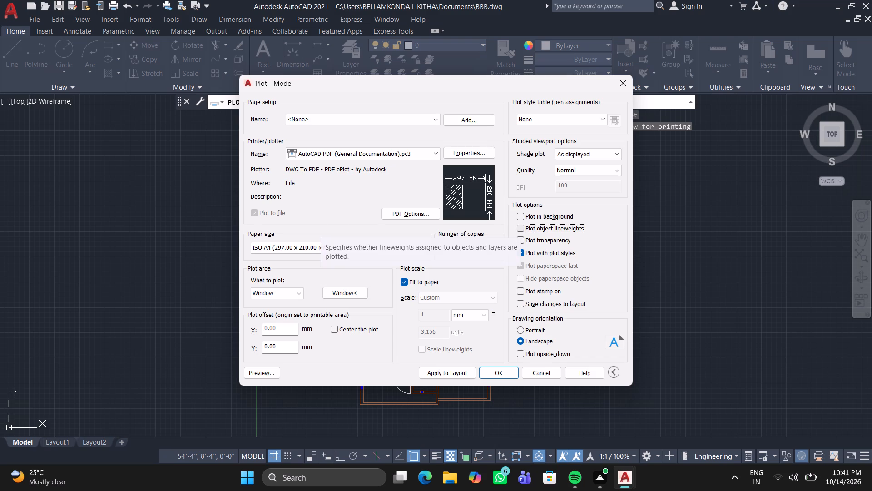
{"action": "left_click", "coordinate": [519, 332]}
{"action": "left_click", "coordinate": [506, 374]}
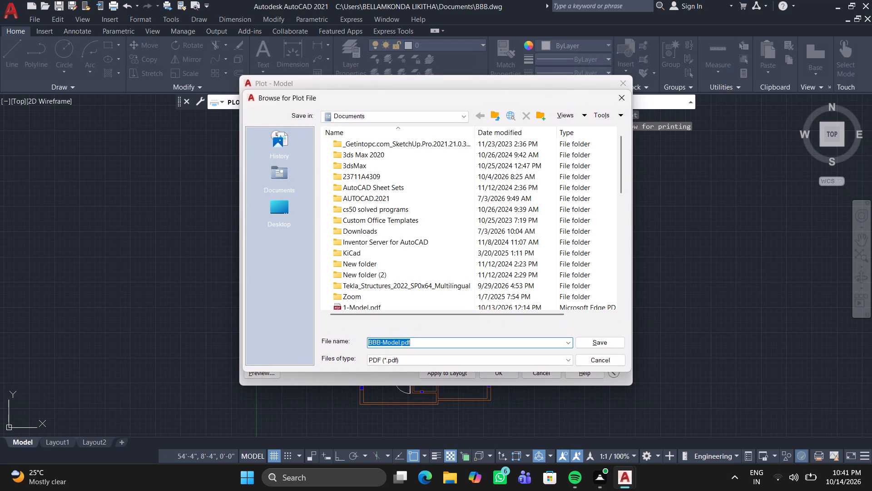
{"action": "left_click", "coordinate": [601, 344]}
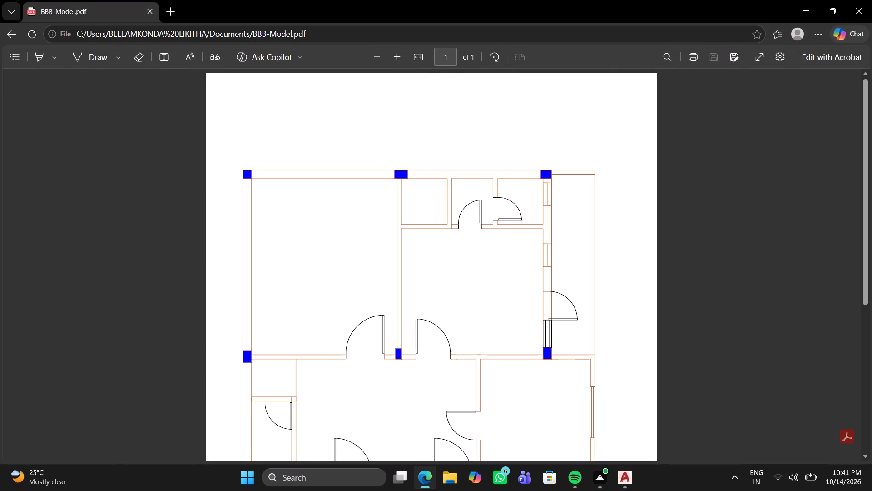
Return to AutoCAD from the opened PDF and query the log file's path with LOGFILENAME.
{"action": "left_click", "coordinate": [558, 106]}
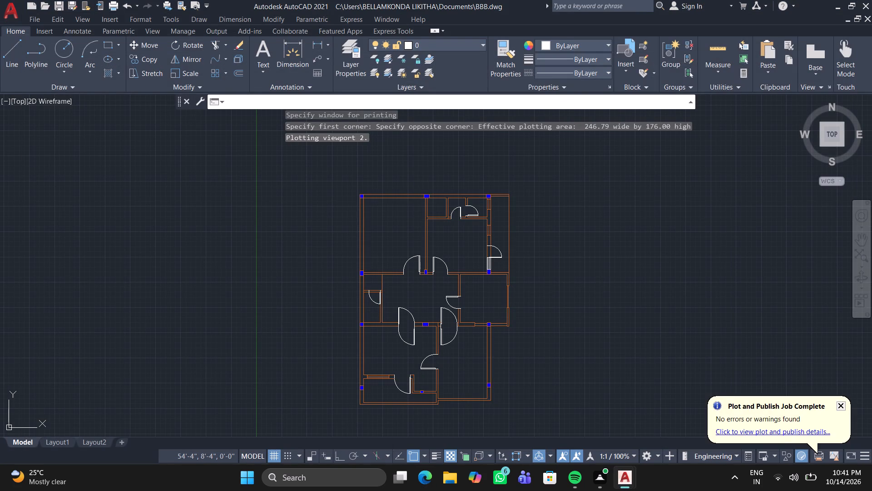
{"action": "type", "text": "LOGFILENAME"}
{"action": "key", "text": "Return"}
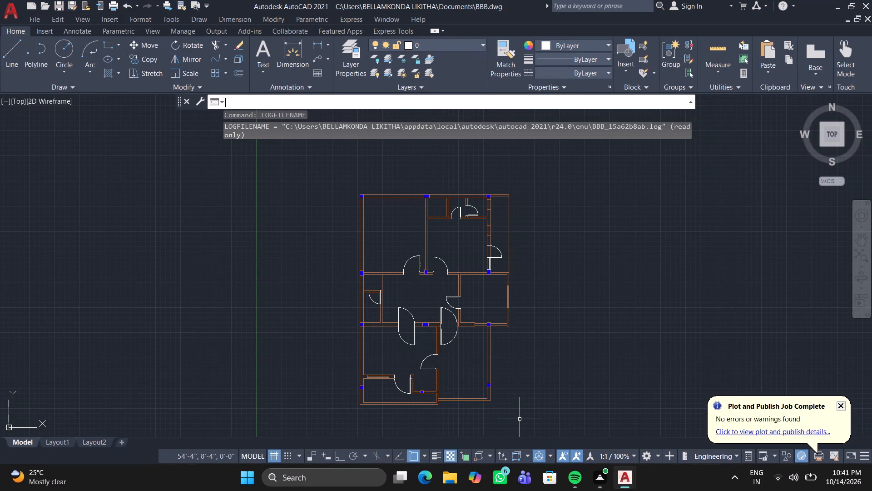
{"action": "key", "text": "Escape"}
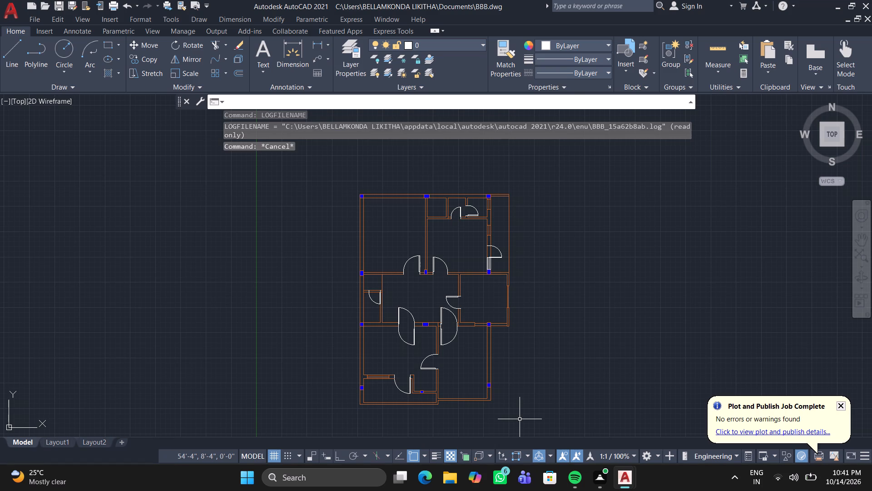